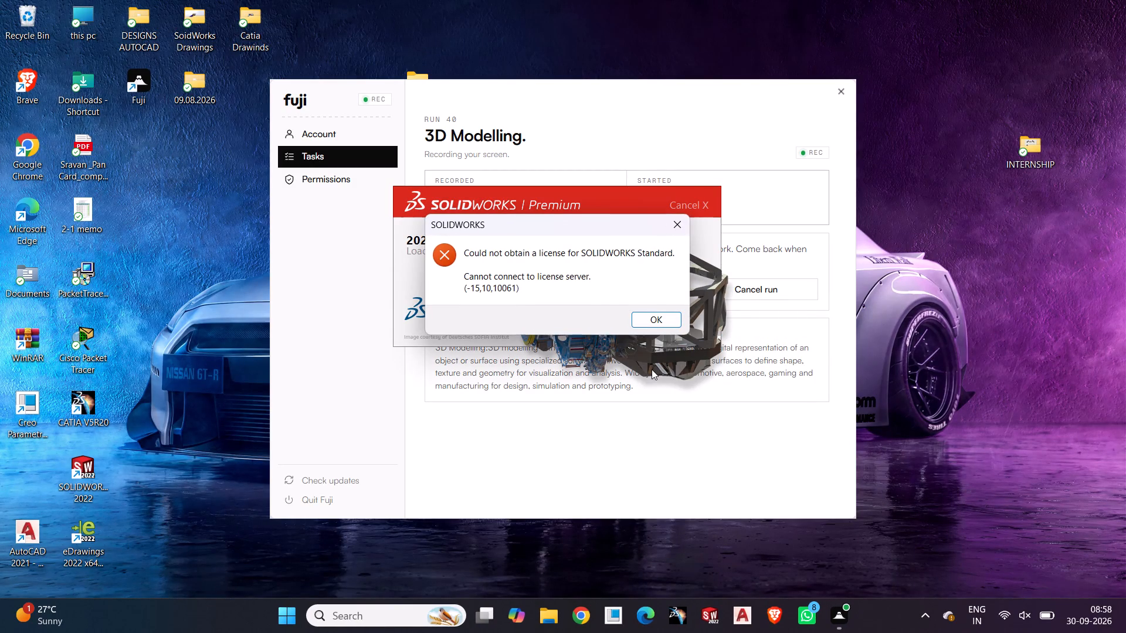
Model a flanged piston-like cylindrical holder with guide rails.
Dismiss the SOLIDWORKS license error message.
click(681, 233)
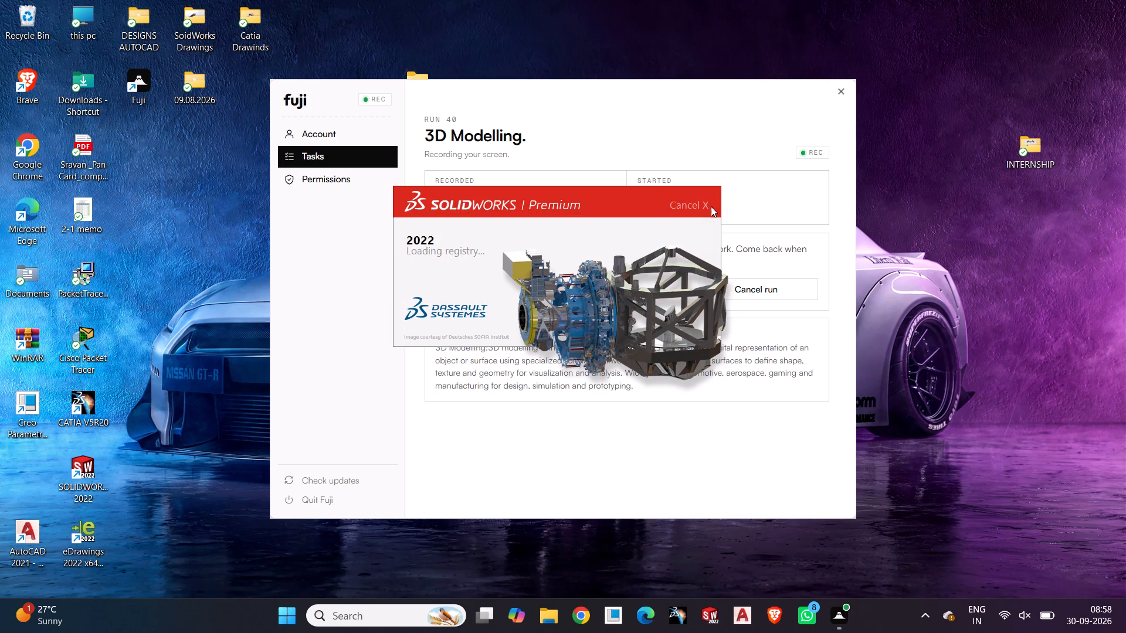
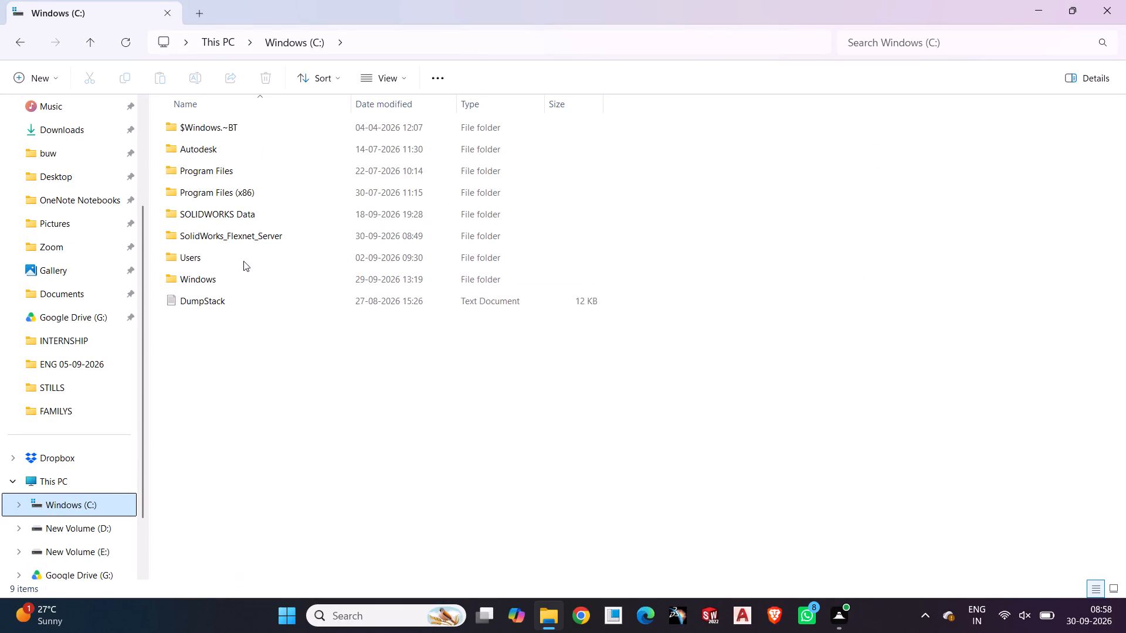
Open the SolidWorks_Flexnet_Server folder on the C: drive and bring up the available actions for the server_remove batch file.
double_click(248, 237)
click(248, 237)
right_click(248, 237)
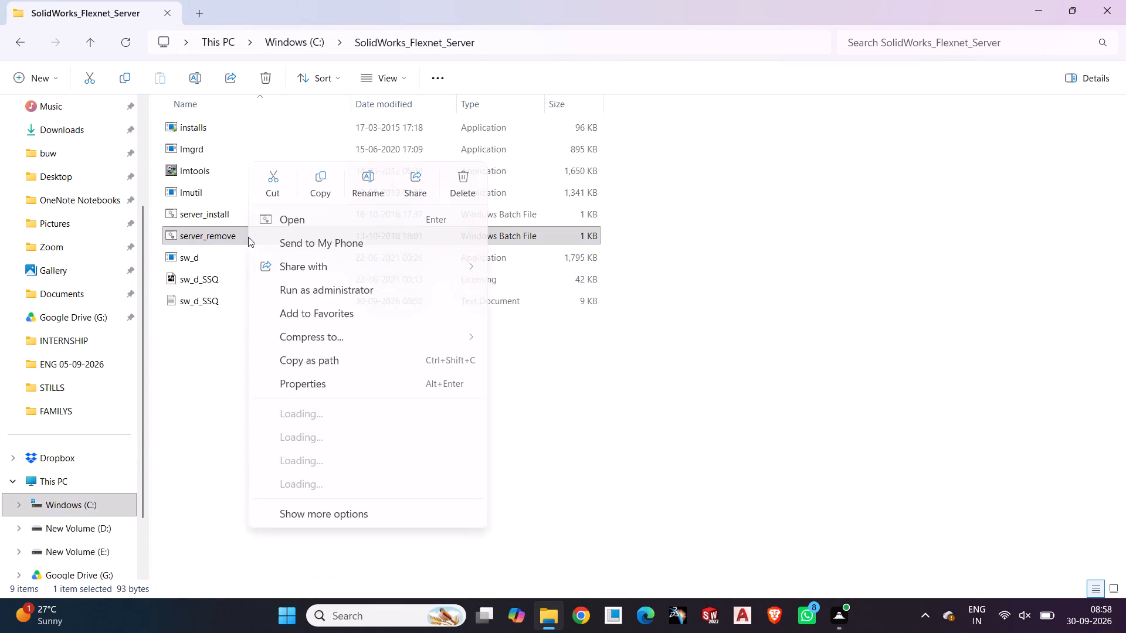
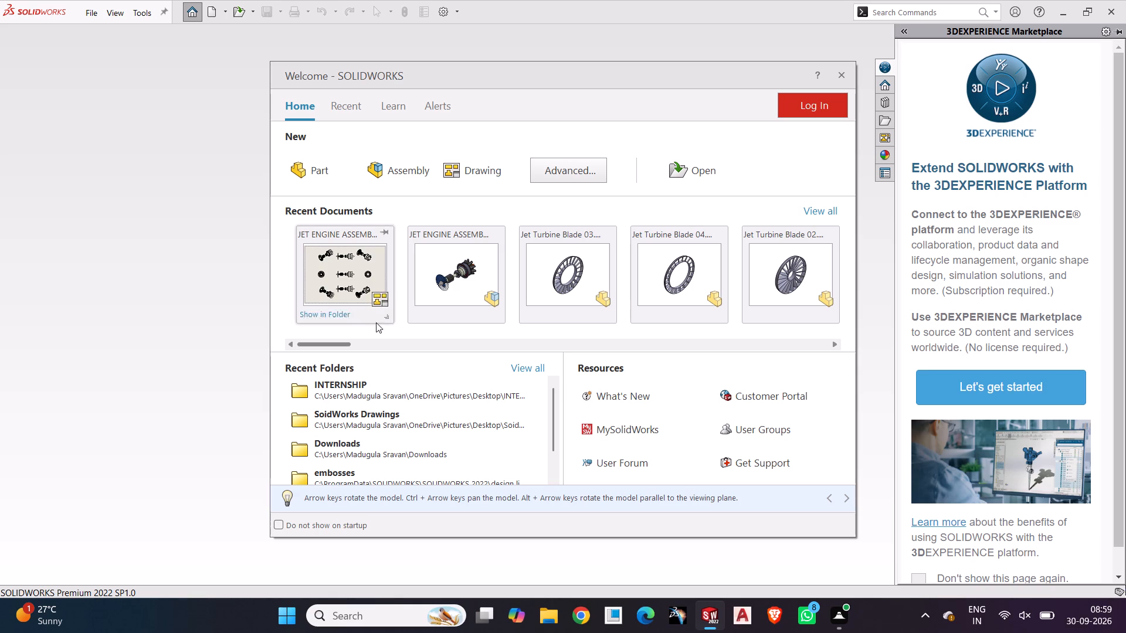
Open the JET ENGINE ASSEMBLY assembly from the recent documents.
click(446, 281)
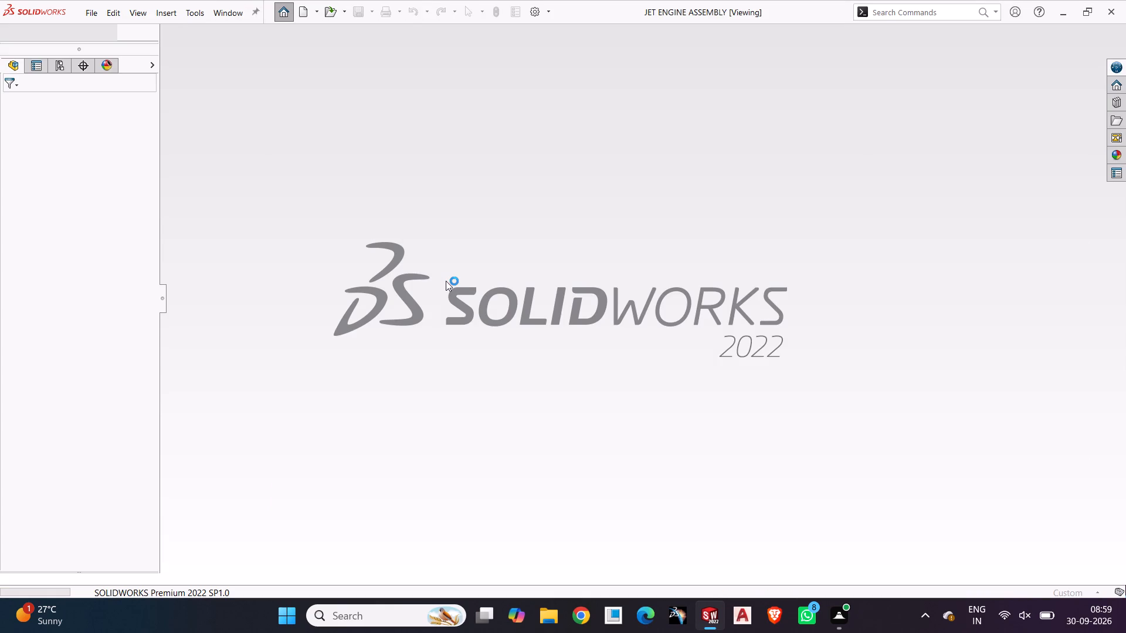
scroll(514, 348, up, 4)
click(690, 32)
Examine the whole jet engine assembly from oblique angles and in the standard front, back, left and right views.
middle_drag(605, 334, 626, 354)
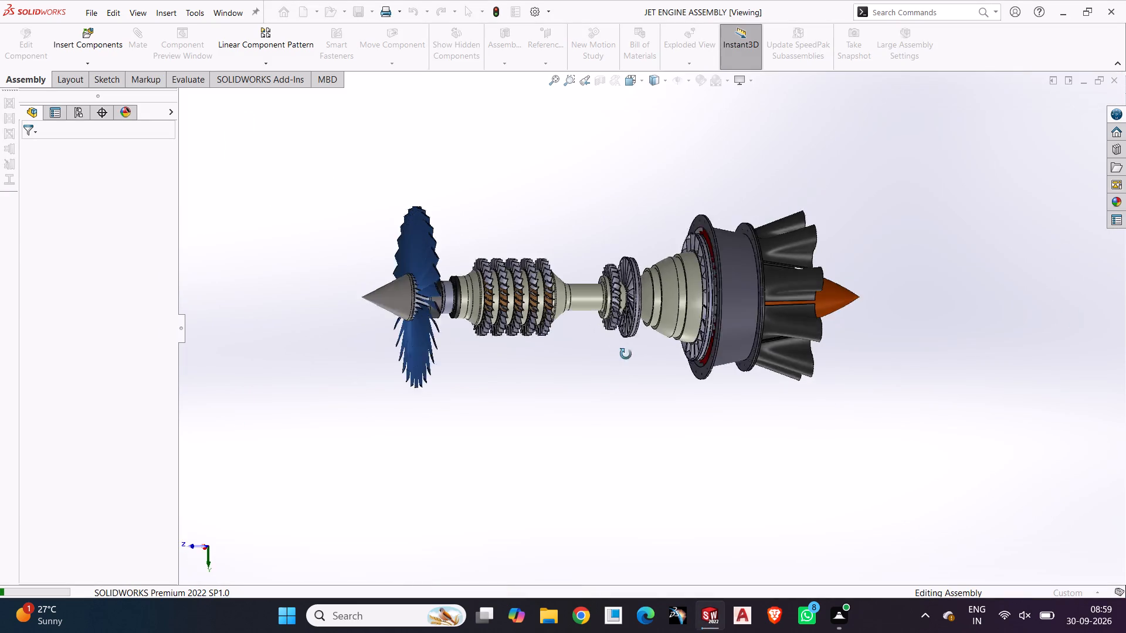
middle_drag(626, 354, 658, 418)
scroll(658, 334, down, 5)
scroll(619, 365, up, 1)
middle_drag(619, 365, 578, 355)
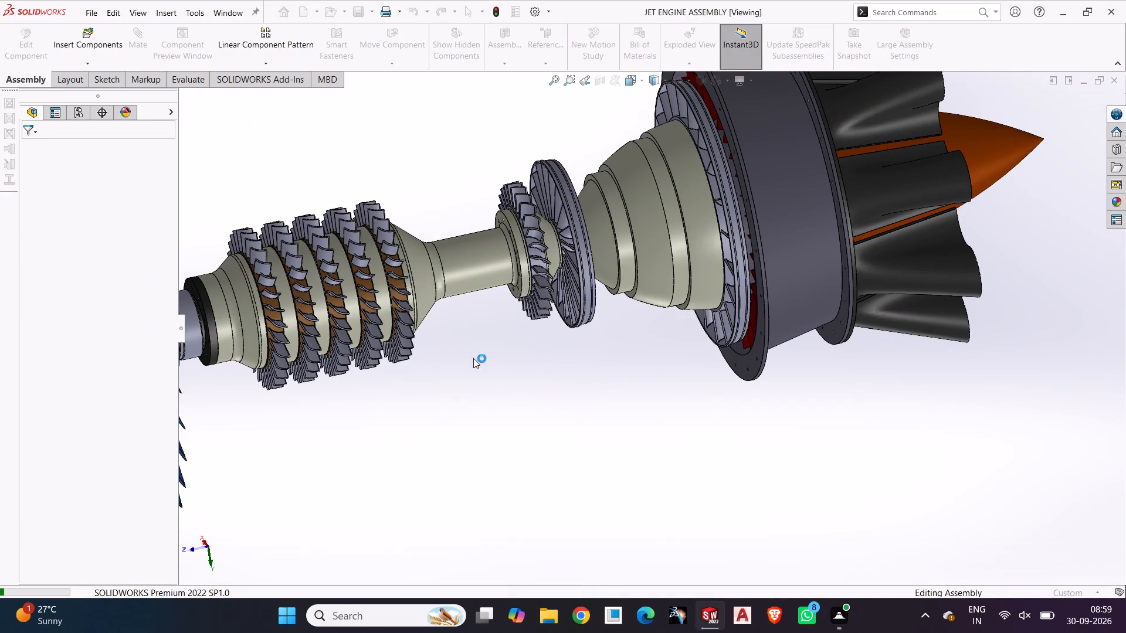
click(388, 135)
key(ctrl+1)
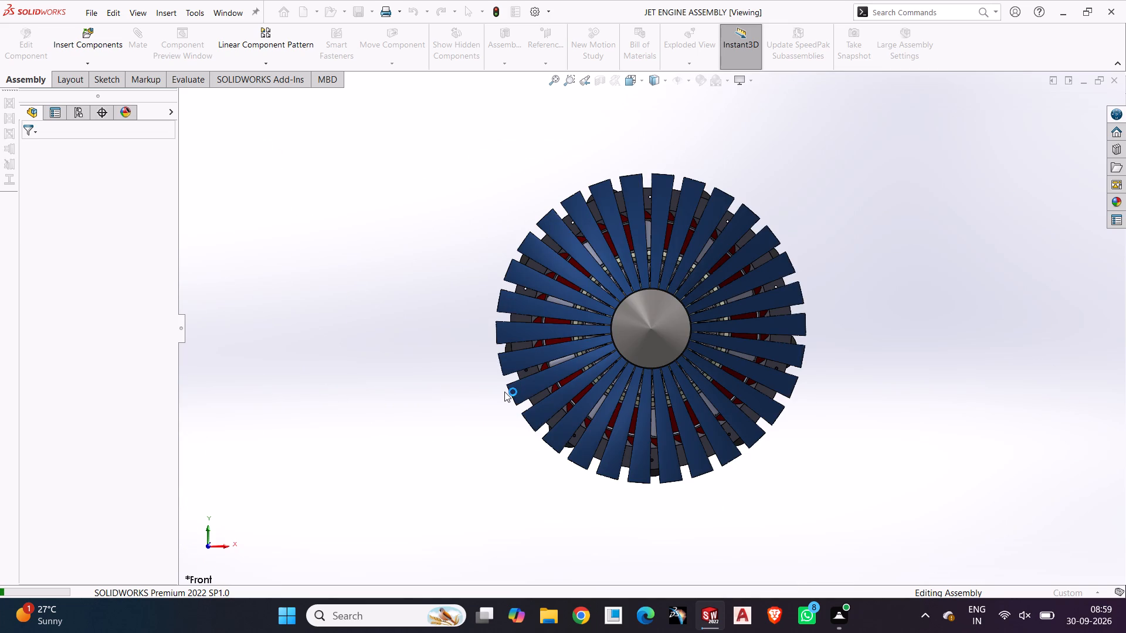
key(ctrl+2)
key(ctrl+3)
key(ctrl+4)
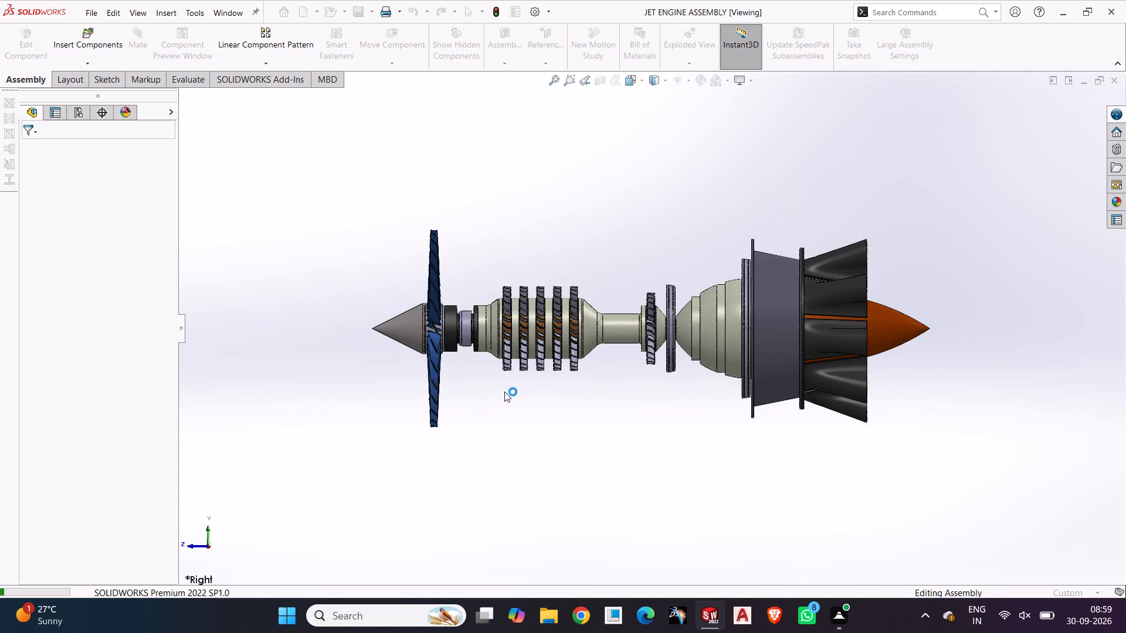
scroll(581, 375, down, 4)
scroll(580, 390, up, 2)
middle_drag(580, 390, 614, 414)
middle_drag(621, 427, 650, 433)
scroll(661, 393, down, 3)
scroll(661, 393, up, 3)
middle_click(661, 393)
middle_drag(685, 409, 697, 426)
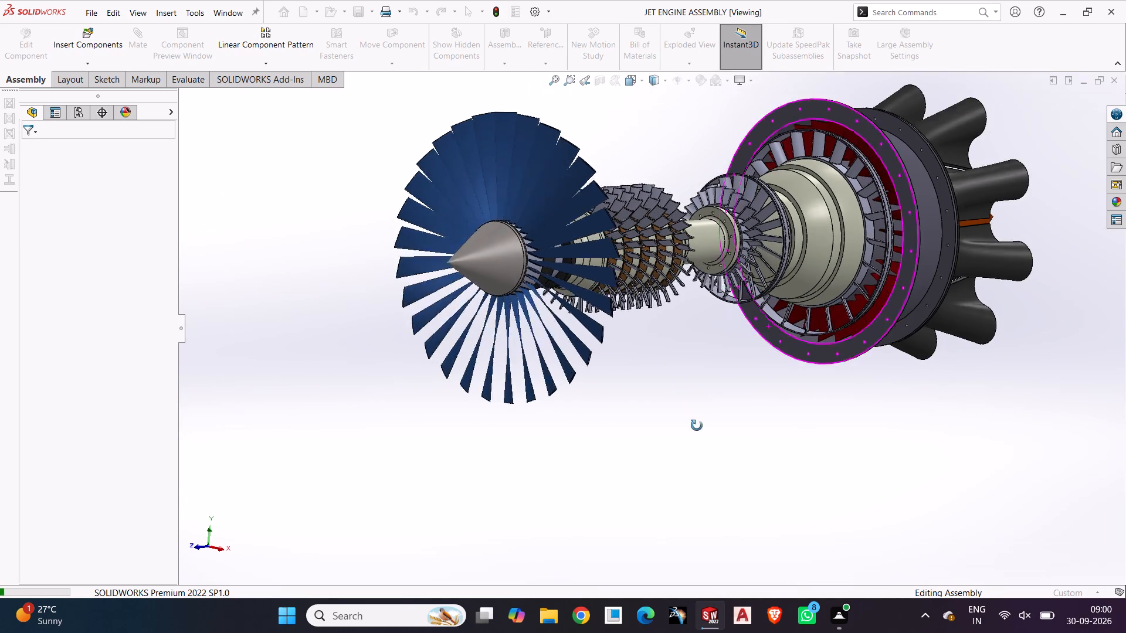
middle_drag(697, 426, 661, 423)
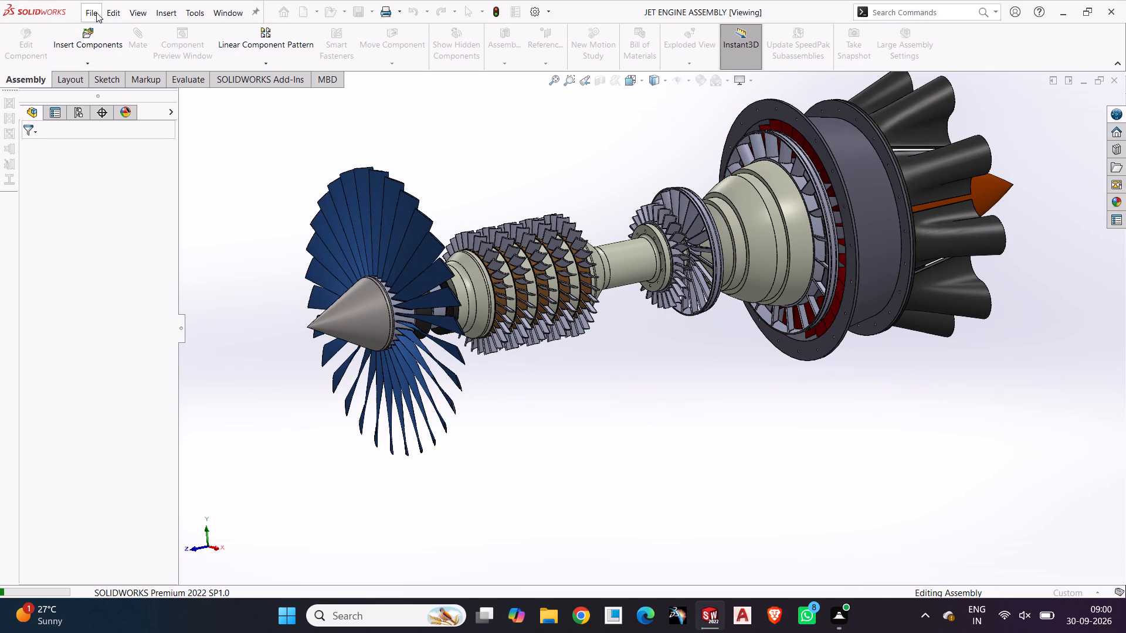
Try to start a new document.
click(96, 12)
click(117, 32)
Examine the fan, compressor stages and exhaust section of the jet engine assembly from the fan side.
scroll(712, 391, down, 3)
scroll(712, 391, up, 1)
middle_drag(712, 391, 693, 400)
scroll(693, 400, up, 3)
middle_drag(693, 400, 729, 346)
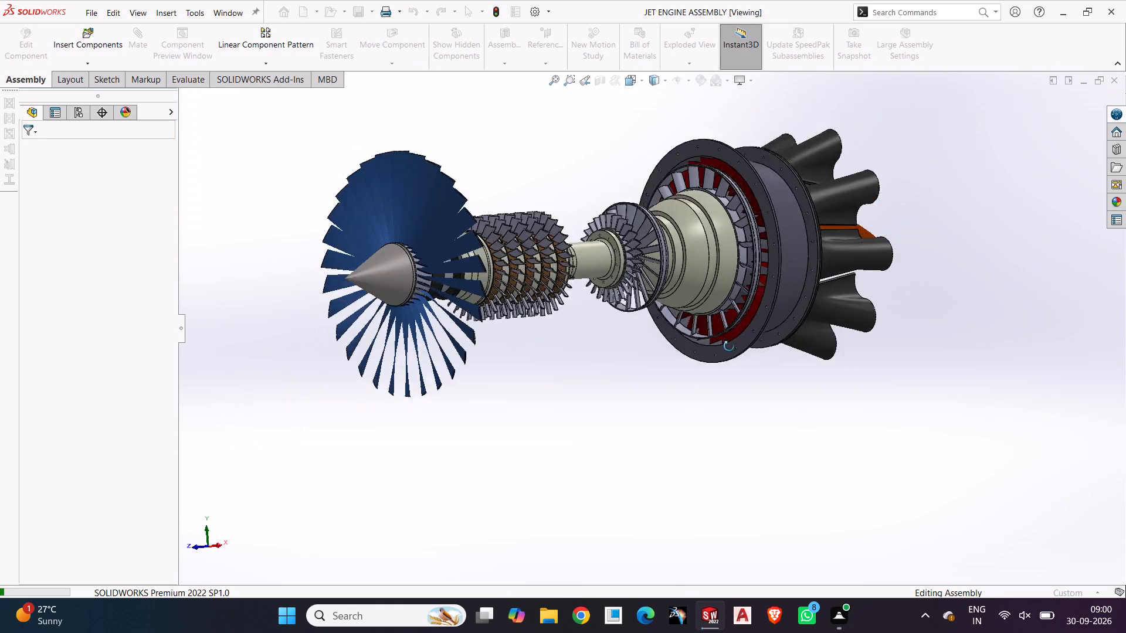
middle_drag(729, 346, 757, 295)
scroll(711, 346, down, 3)
middle_drag(703, 359, 671, 417)
scroll(671, 417, up, 2)
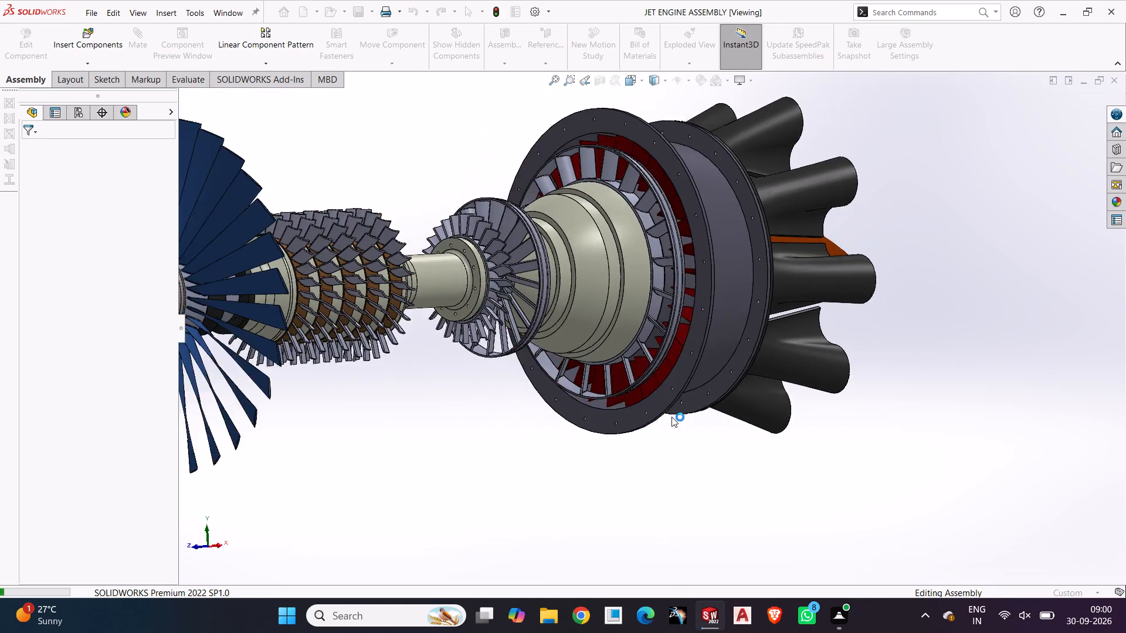
scroll(671, 417, up, 1)
drag(754, 294, 742, 447)
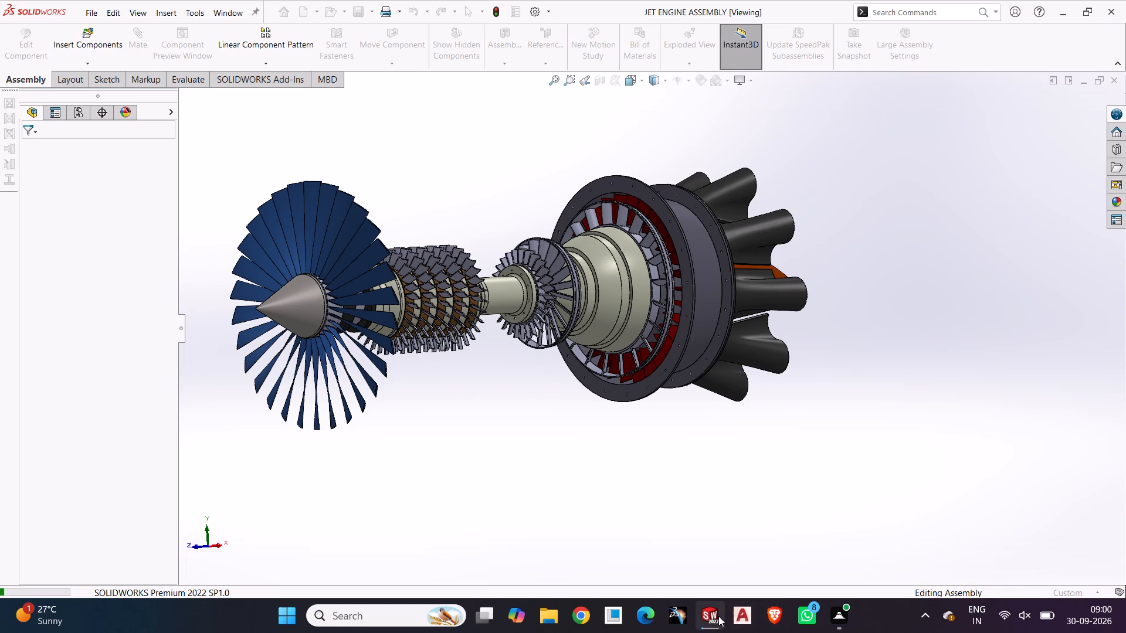
click(718, 560)
scroll(550, 445, up, 3)
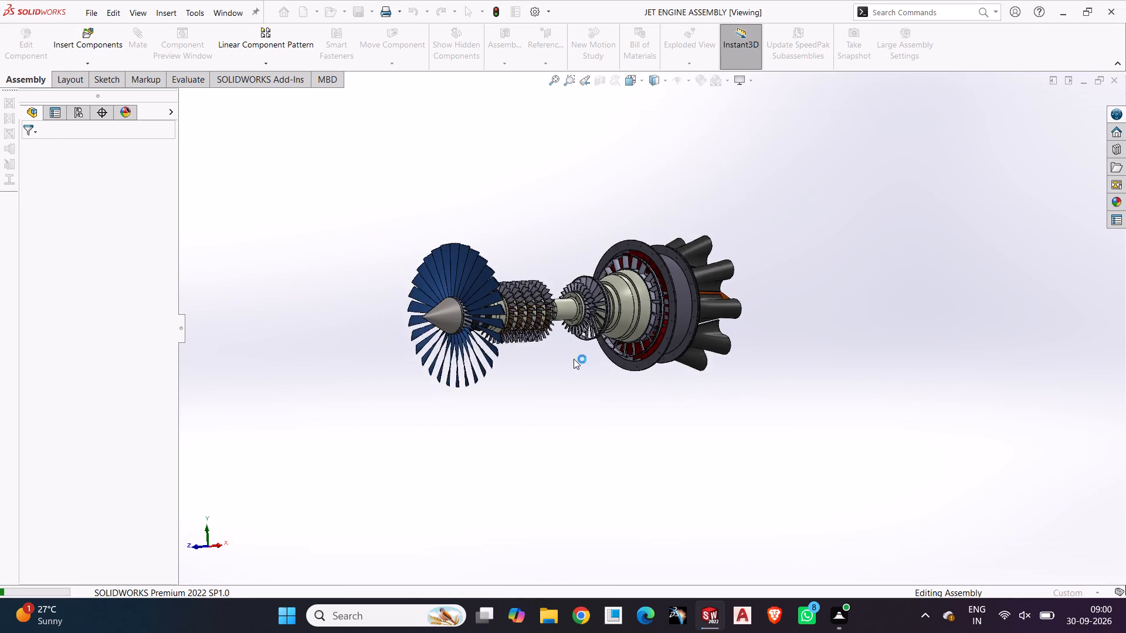
scroll(578, 345, down, 4)
drag(904, 178, 903, 268)
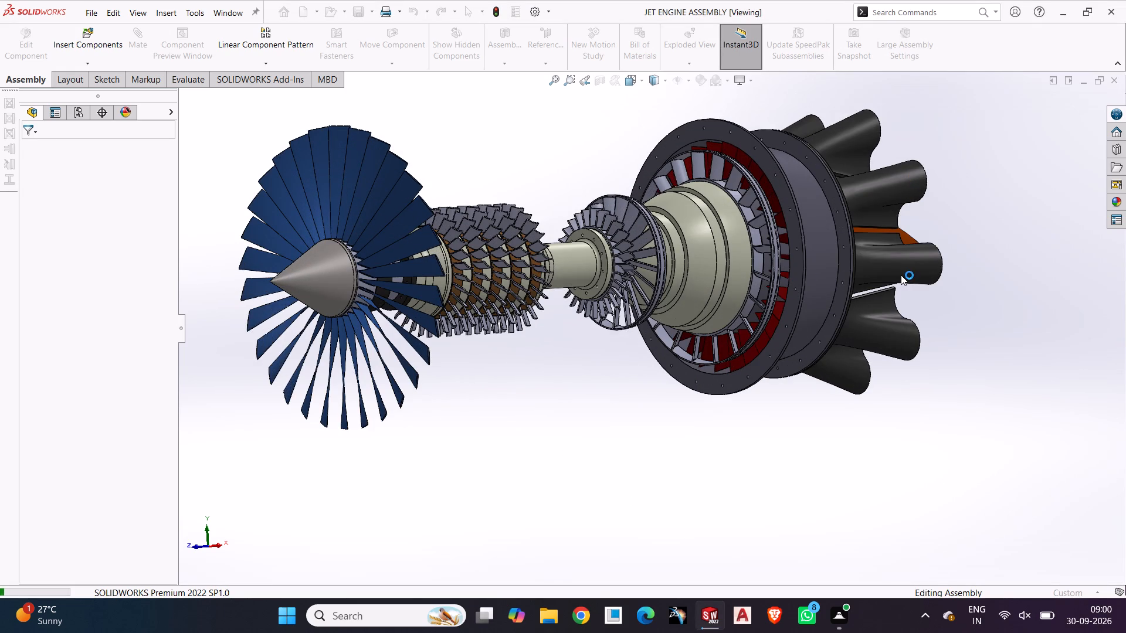
Examine the jet engine assembly from the opposite side and inspect the turbine discs, combustor cone and exhaust nozzle up close.
middle_drag(901, 275, 516, 419)
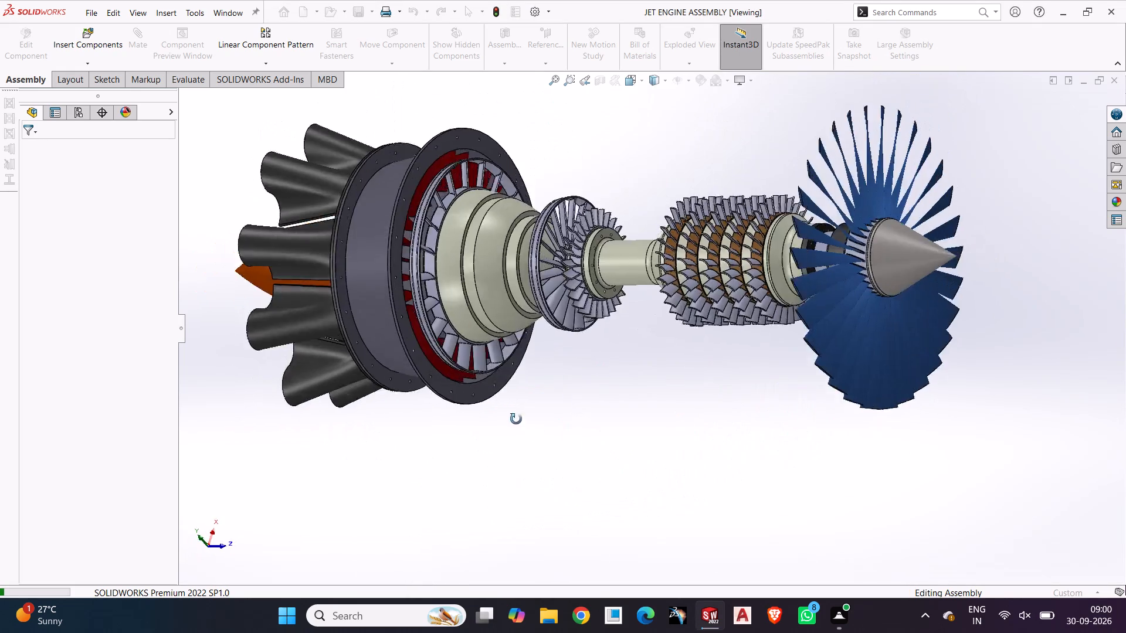
middle_drag(516, 419, 554, 414)
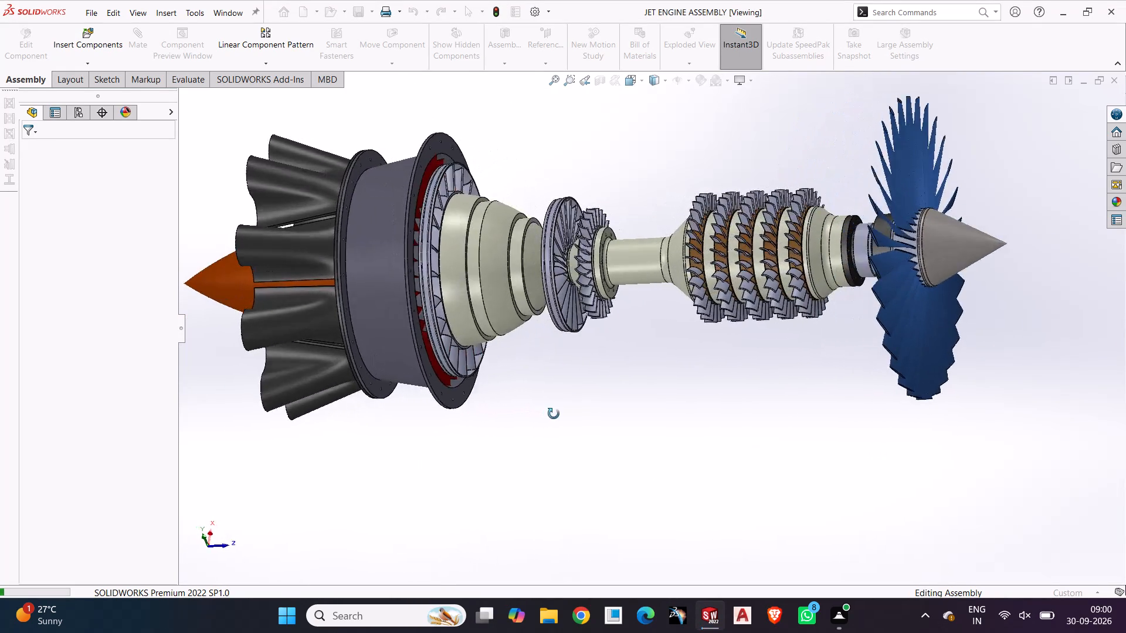
middle_drag(554, 414, 864, 333)
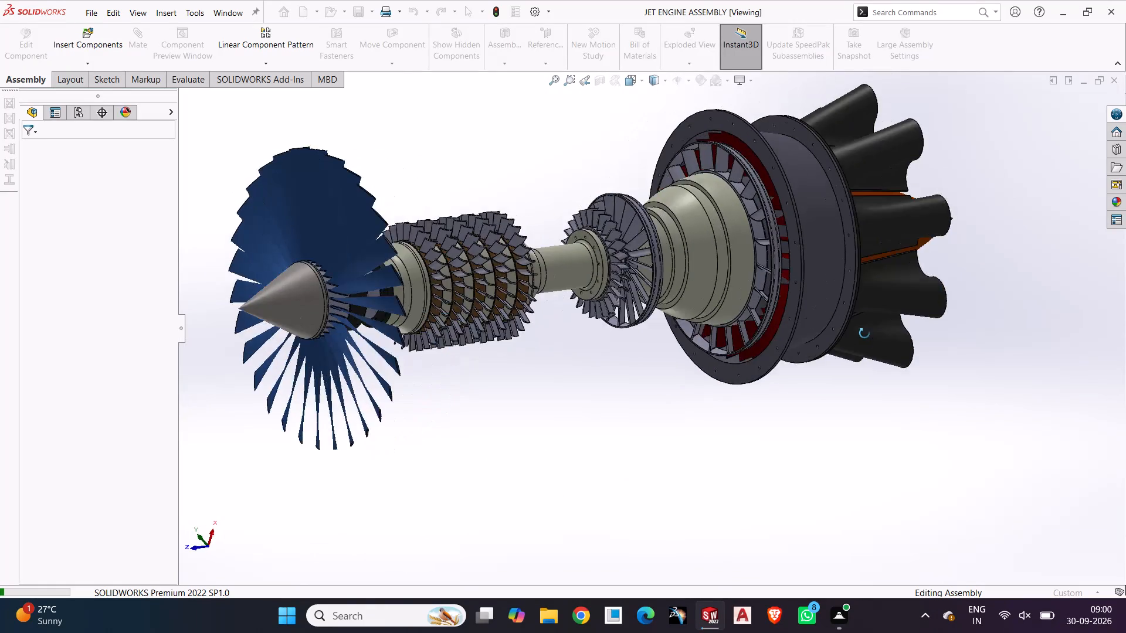
middle_drag(864, 333, 857, 359)
scroll(714, 221, down, 4)
scroll(708, 280, up, 3)
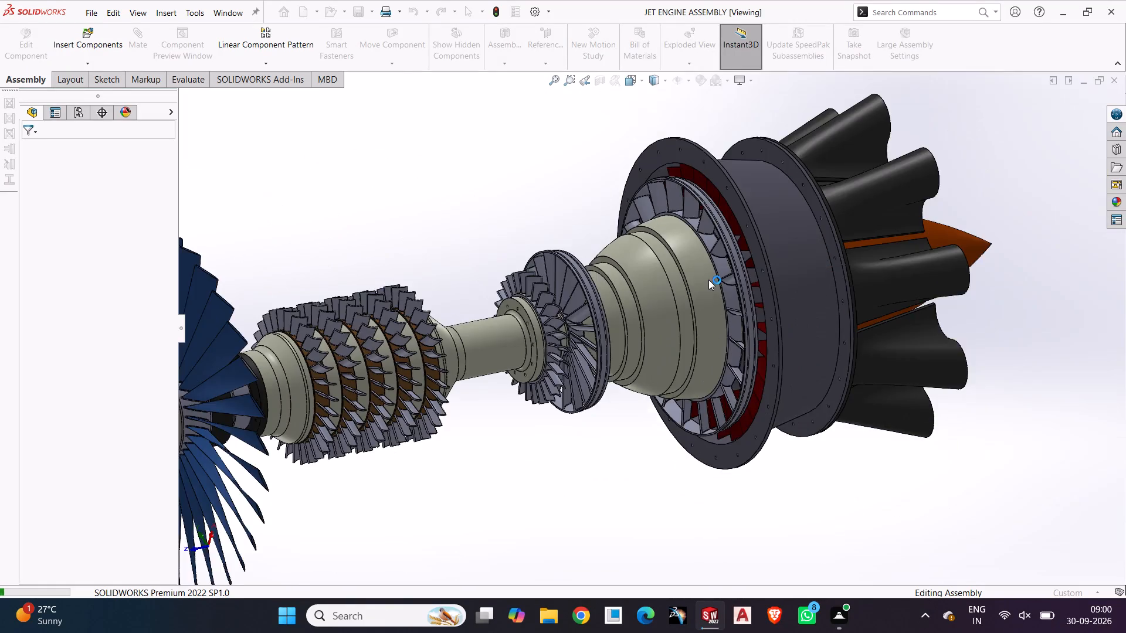
middle_drag(708, 280, 690, 292)
scroll(643, 394, up, 4)
middle_drag(643, 399, 630, 399)
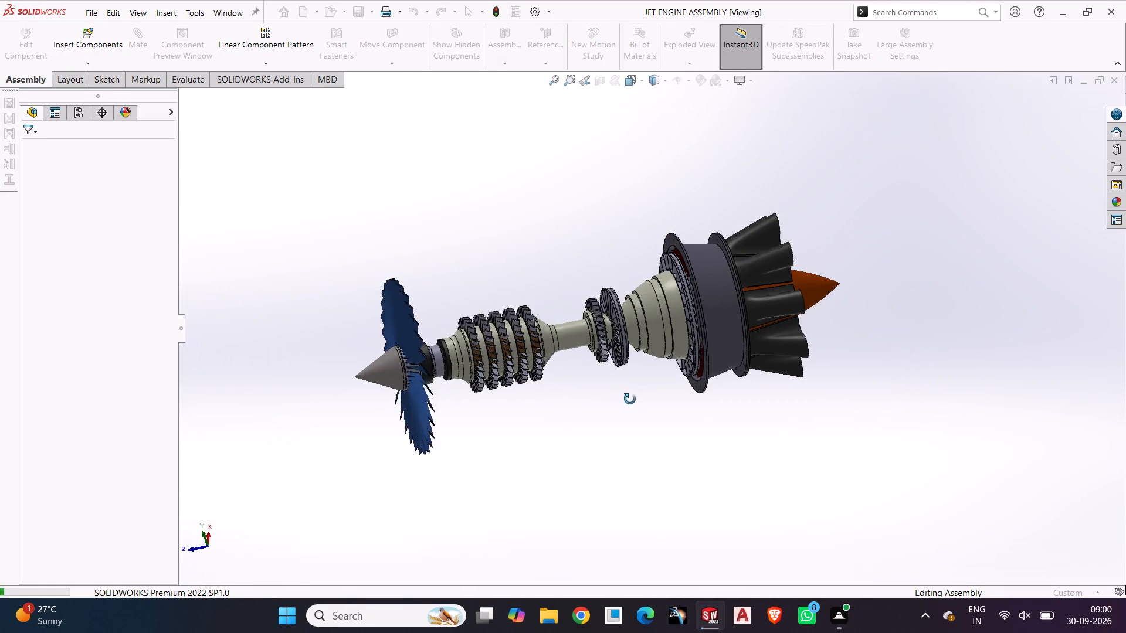
middle_drag(630, 399, 637, 463)
scroll(637, 463, up, 1)
middle_drag(638, 421, 680, 207)
scroll(666, 319, down, 6)
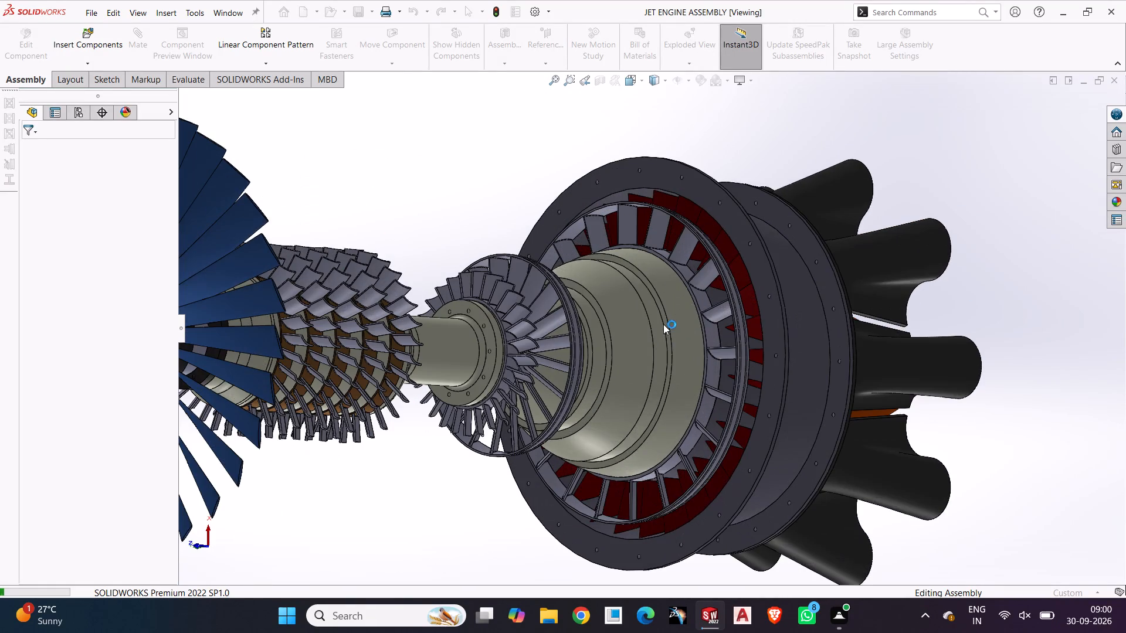
middle_drag(654, 423, 608, 522)
scroll(599, 462, down, 1)
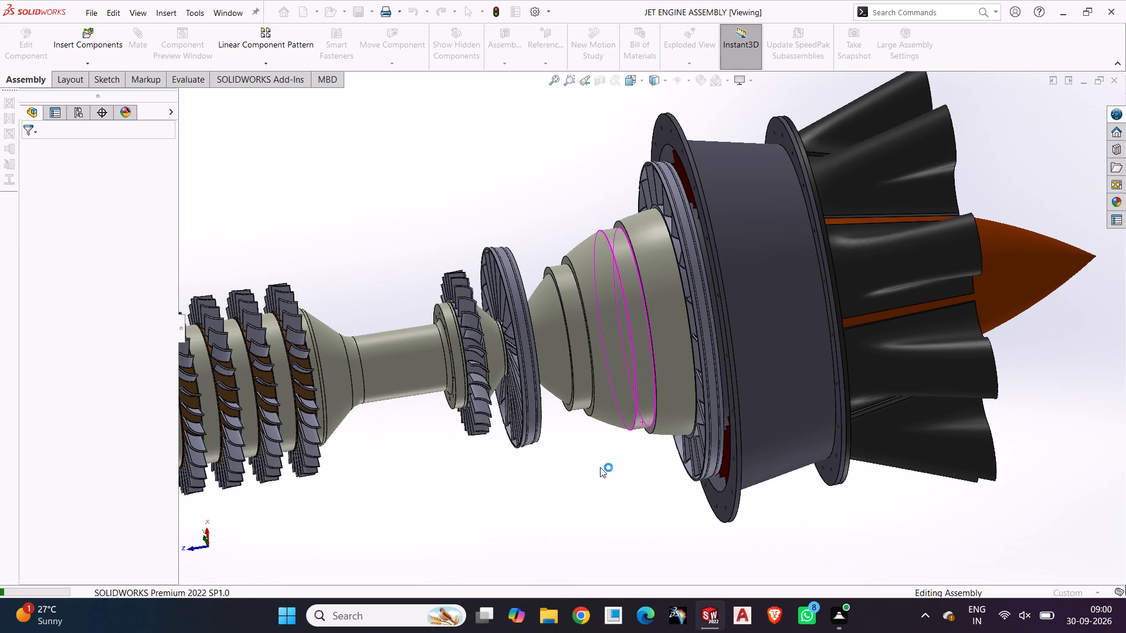
scroll(600, 467, up, 3)
middle_drag(600, 467, 578, 383)
middle_drag(594, 416, 647, 258)
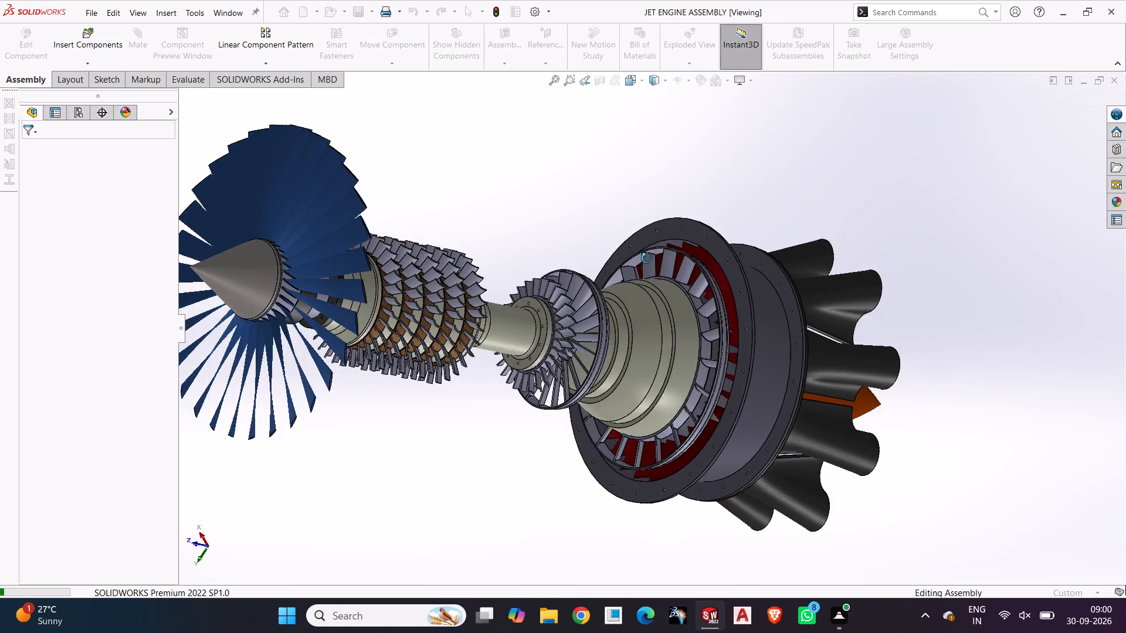
middle_drag(647, 258, 618, 322)
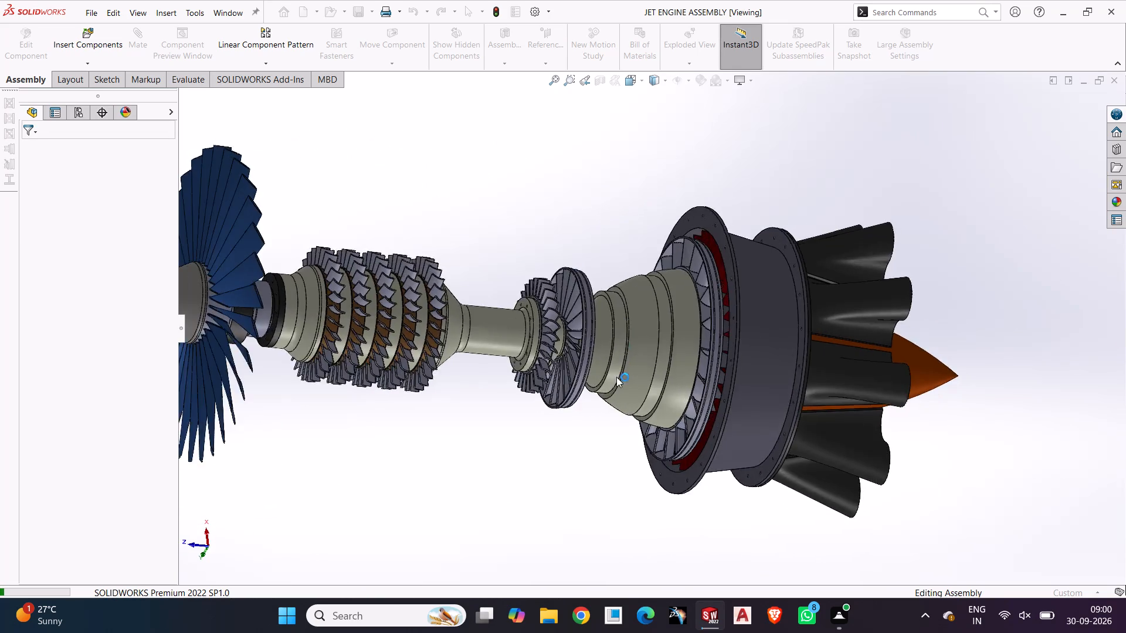
scroll(616, 377, up, 3)
middle_drag(617, 382, 610, 382)
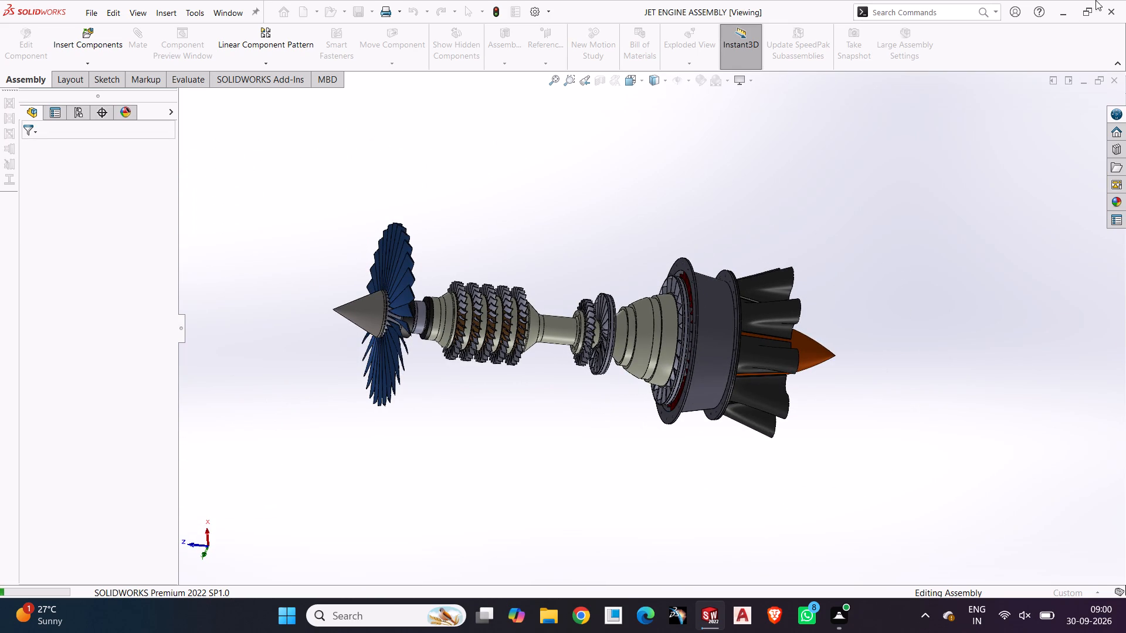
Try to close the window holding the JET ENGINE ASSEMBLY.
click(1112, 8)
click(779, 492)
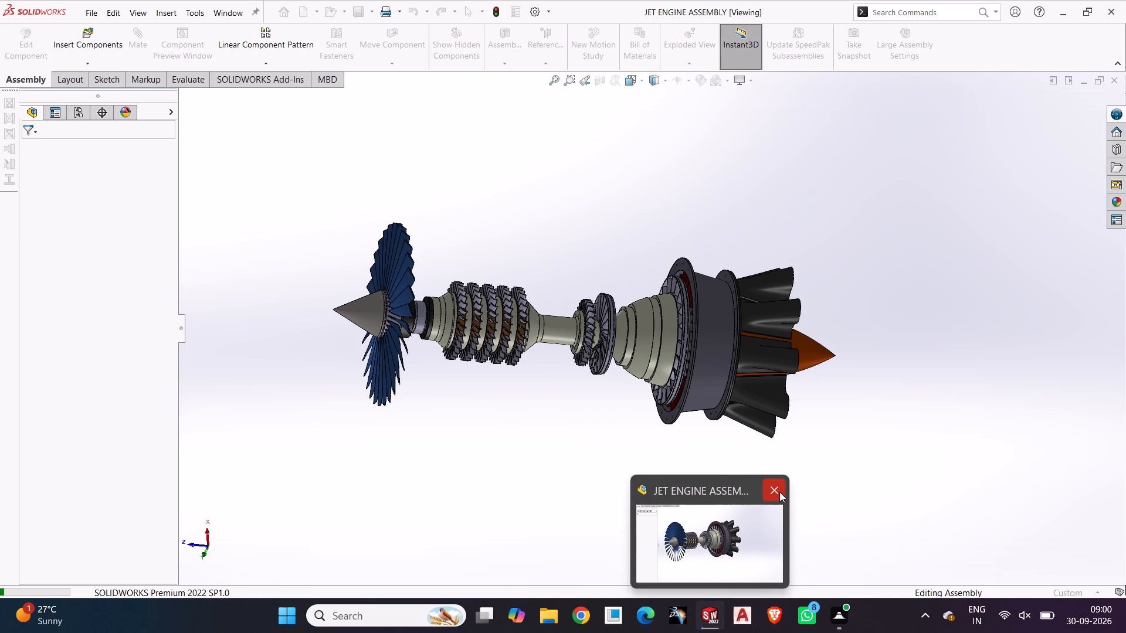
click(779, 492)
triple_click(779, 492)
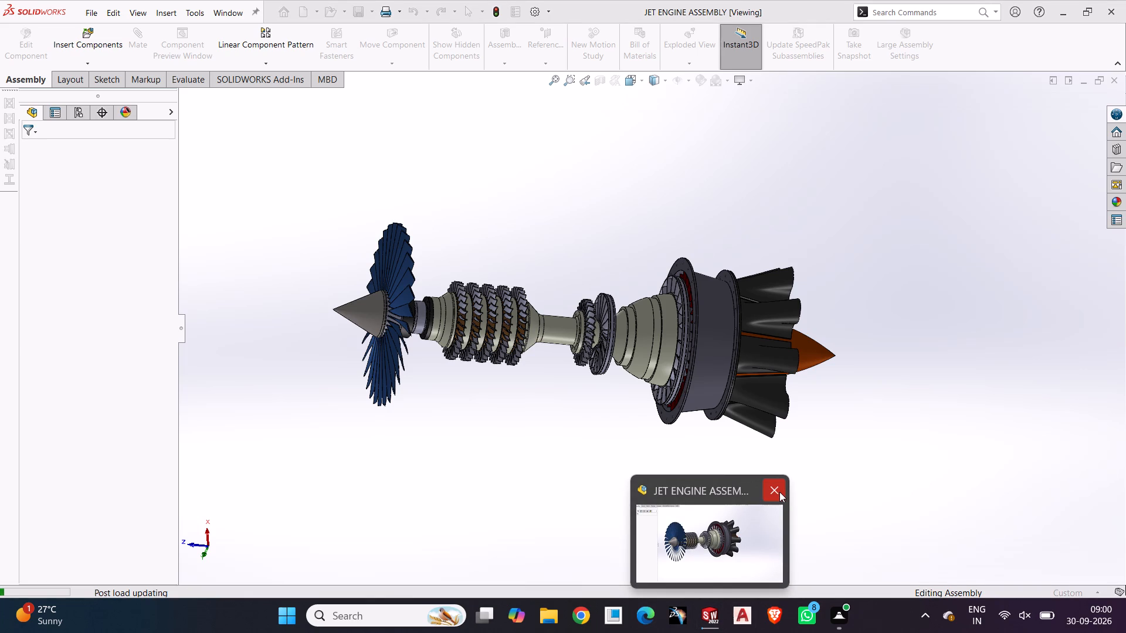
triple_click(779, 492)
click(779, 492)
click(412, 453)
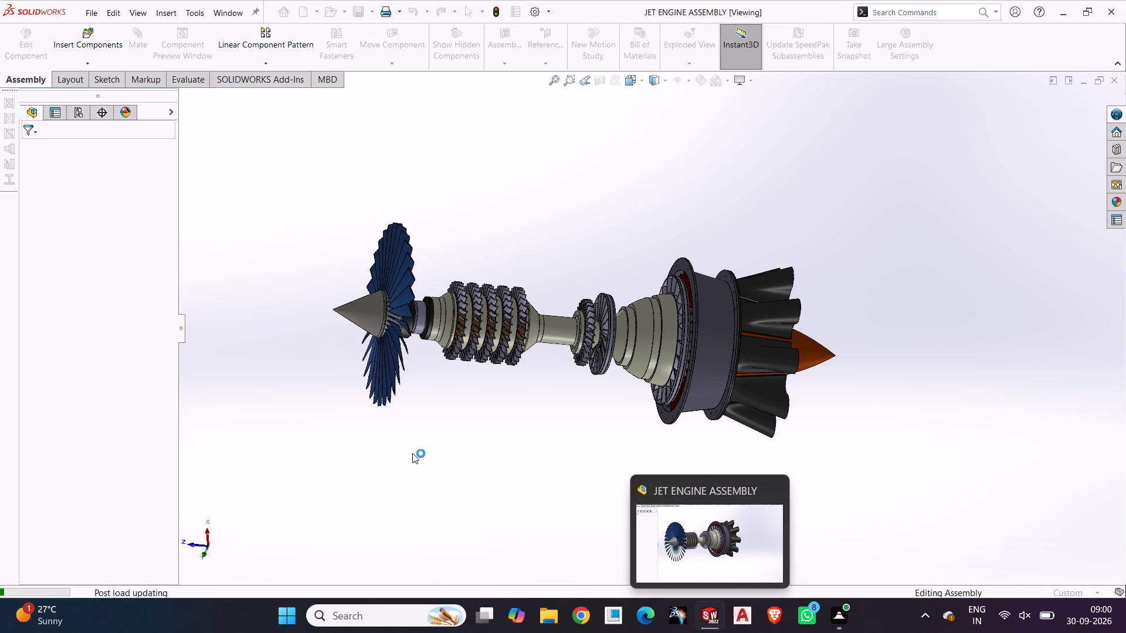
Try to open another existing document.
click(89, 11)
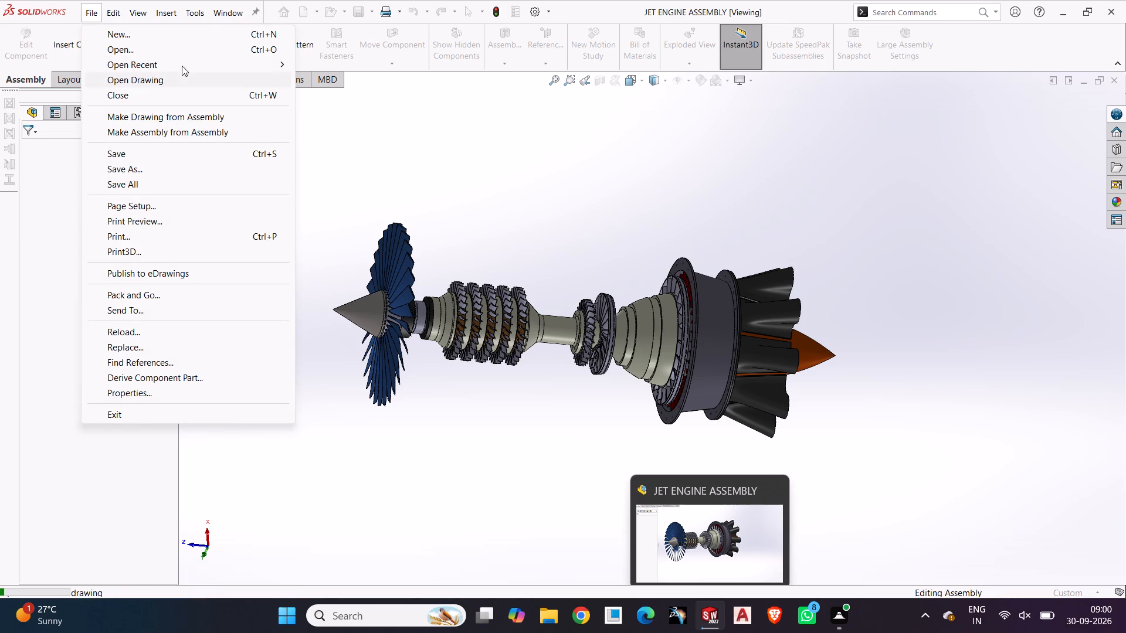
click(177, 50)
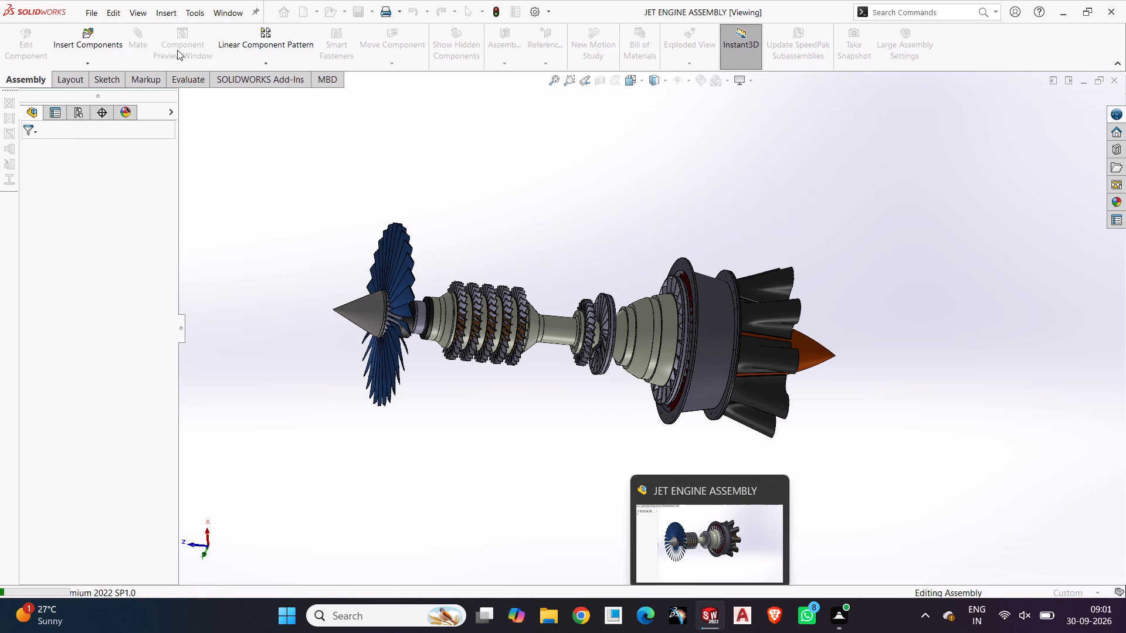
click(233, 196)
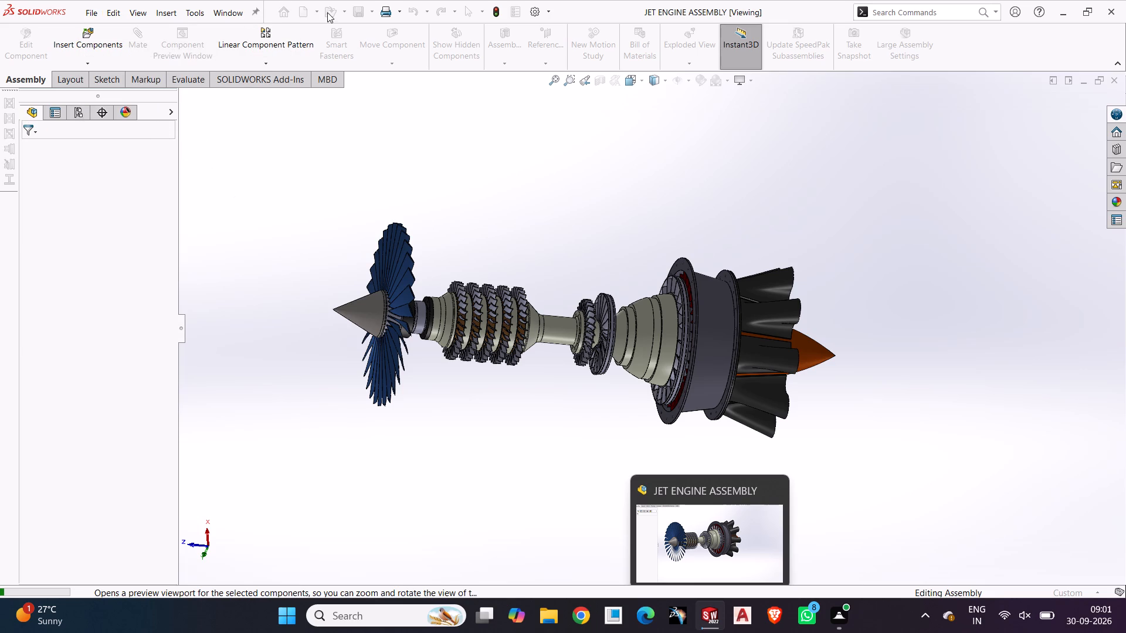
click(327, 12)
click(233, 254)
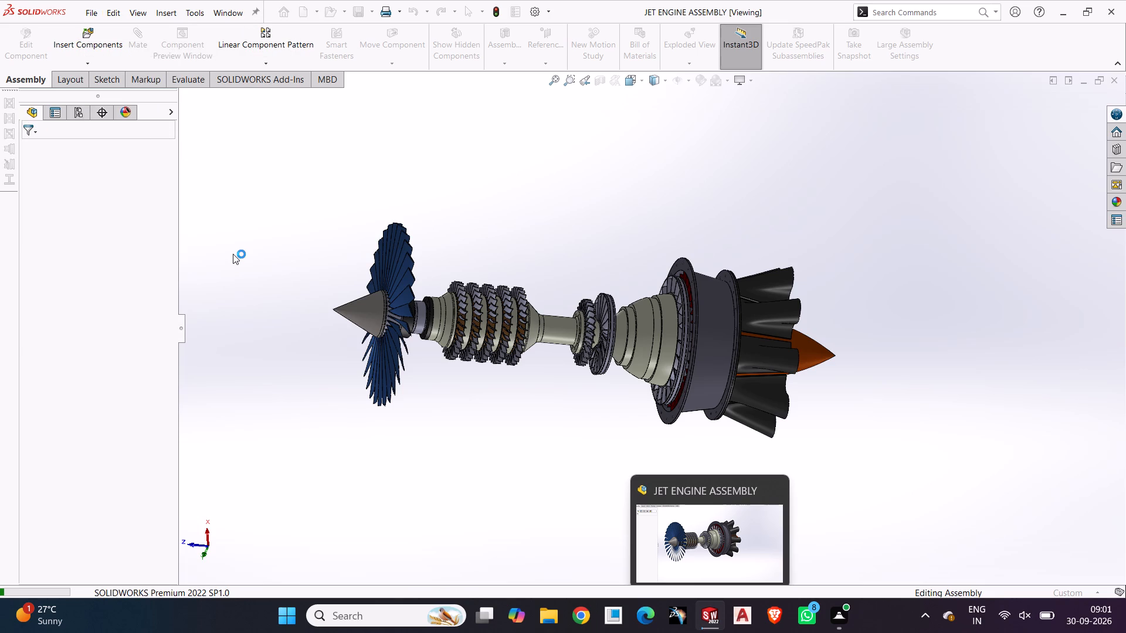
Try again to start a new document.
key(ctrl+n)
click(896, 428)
Bring up the computer's power options in Windows.
click(297, 619)
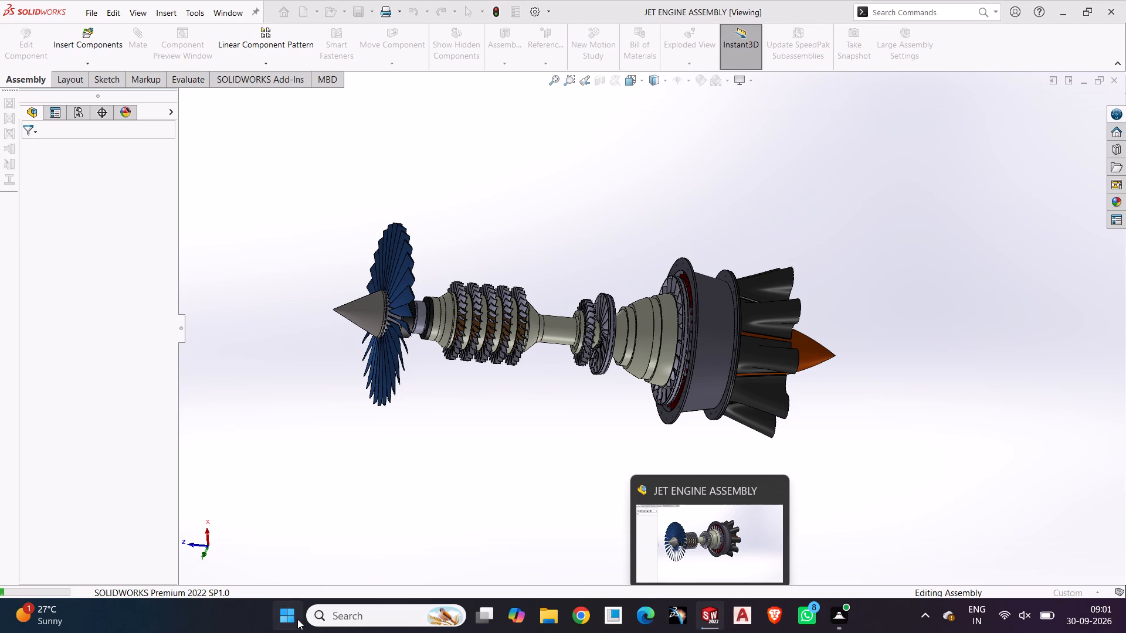
click(653, 559)
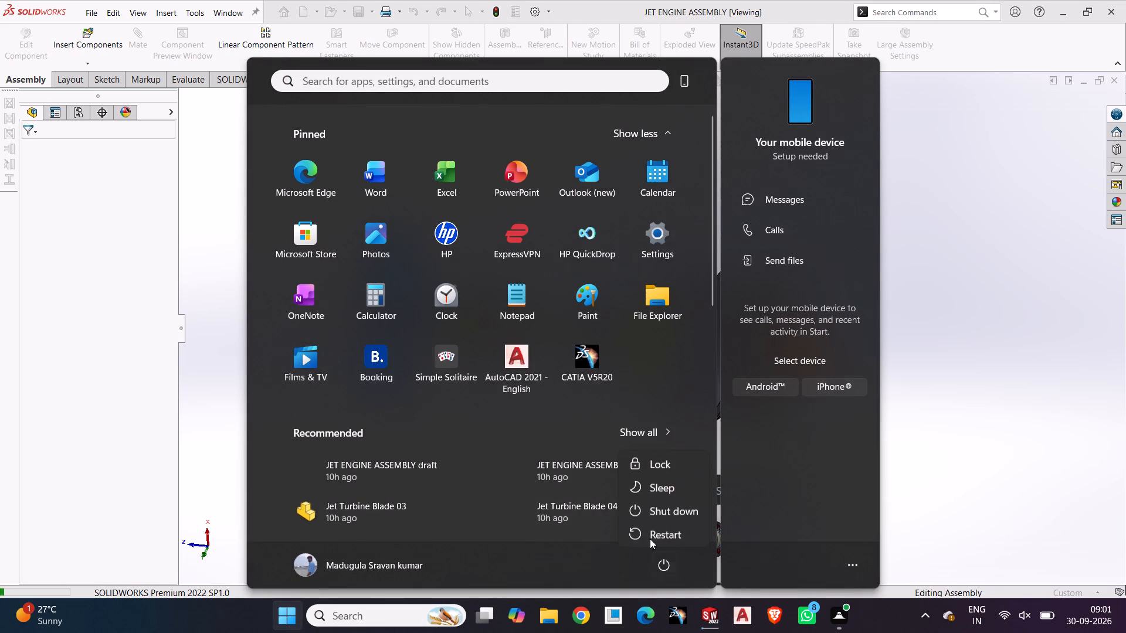
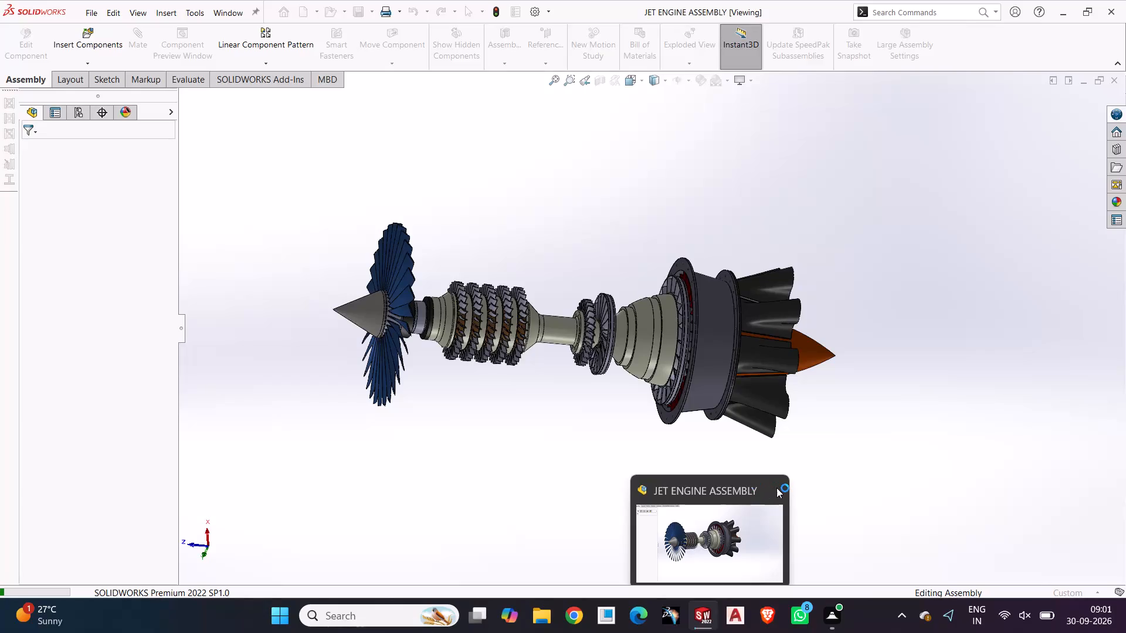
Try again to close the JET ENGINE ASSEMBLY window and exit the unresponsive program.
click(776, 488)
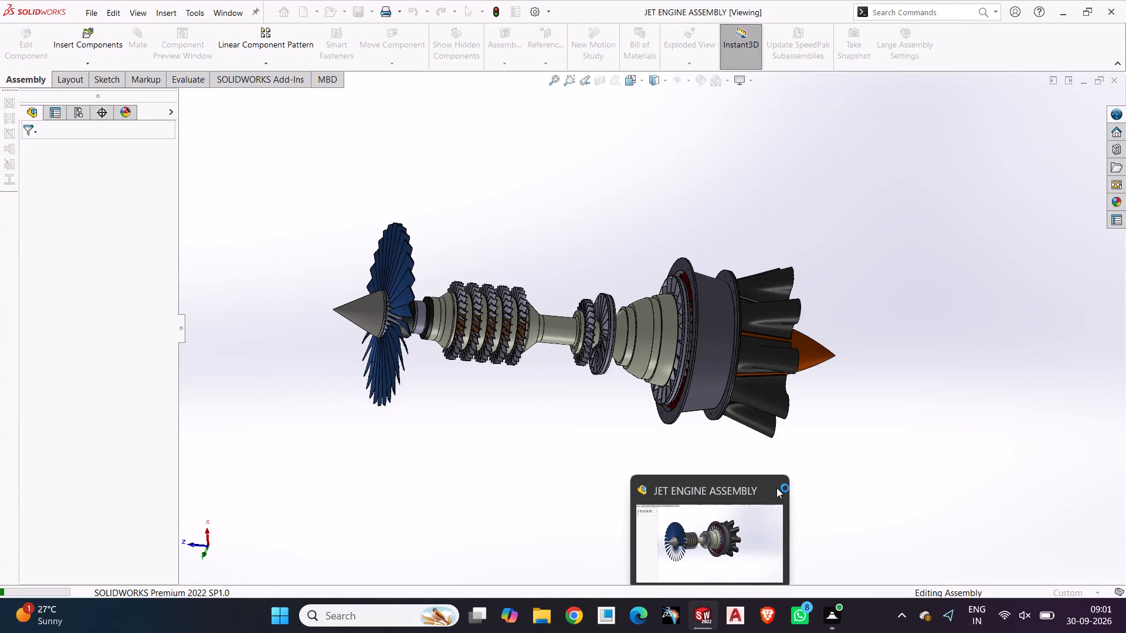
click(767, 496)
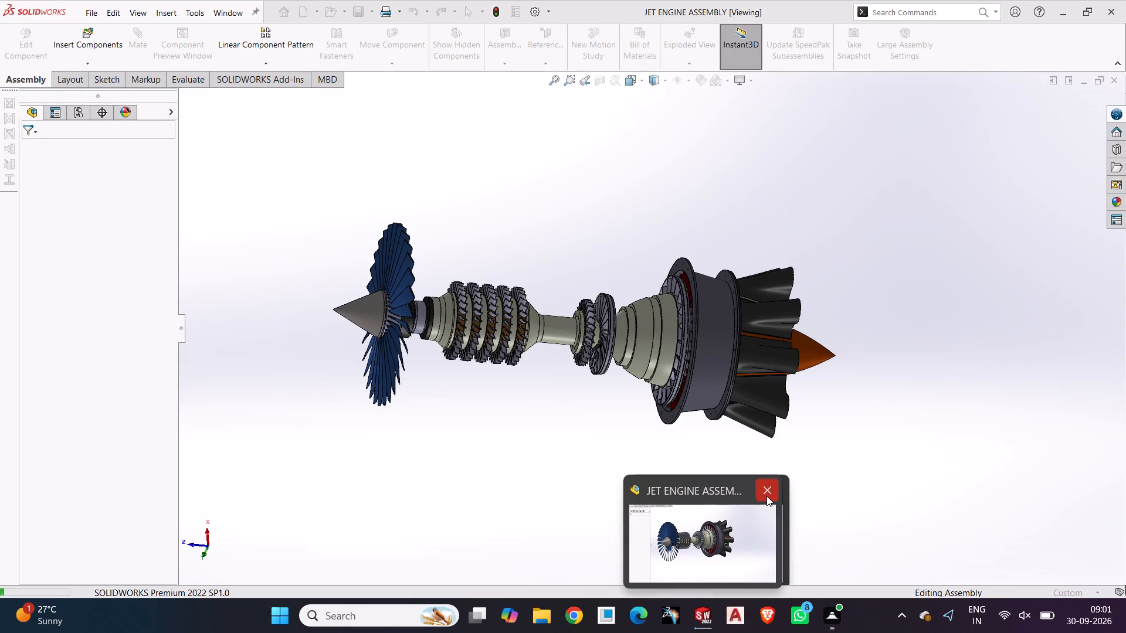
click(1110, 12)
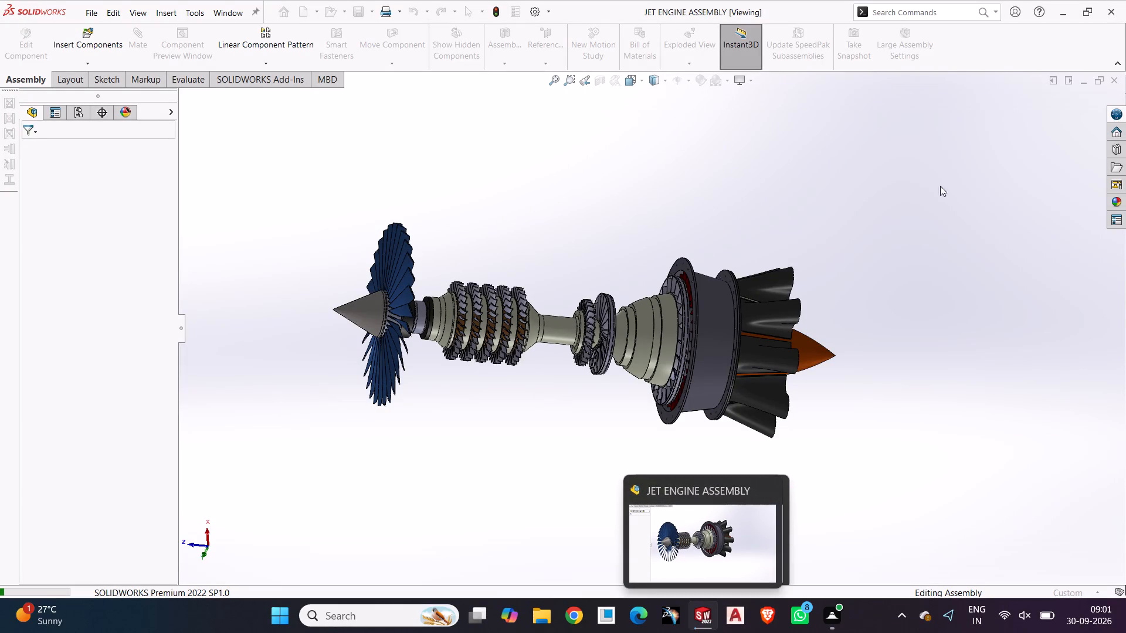
Restart the computer from the Windows power options.
click(289, 621)
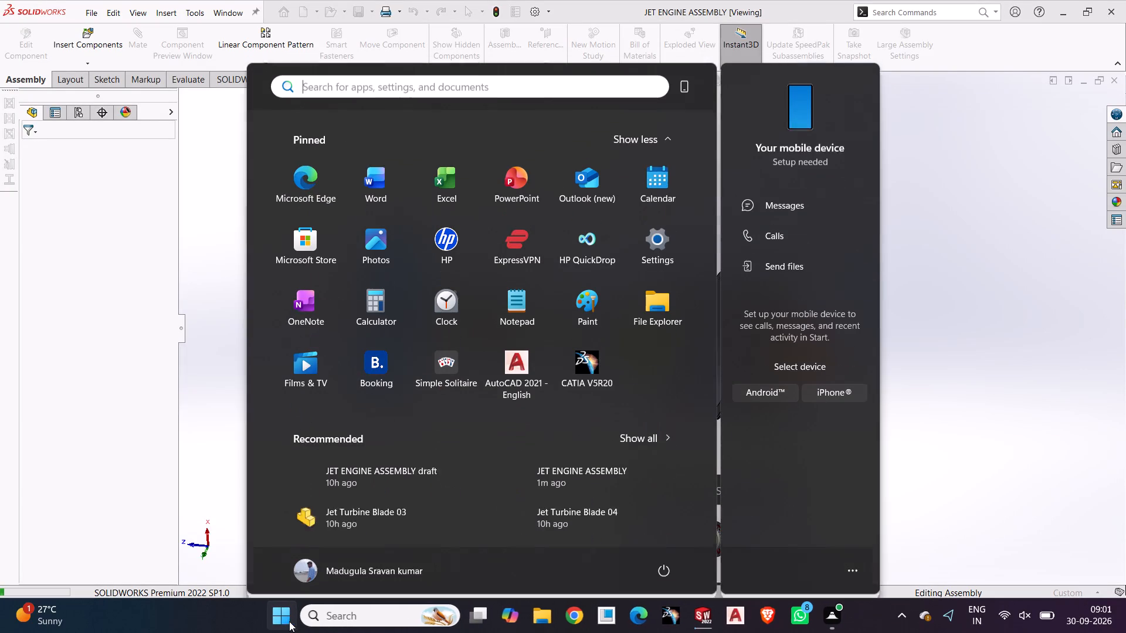
click(661, 560)
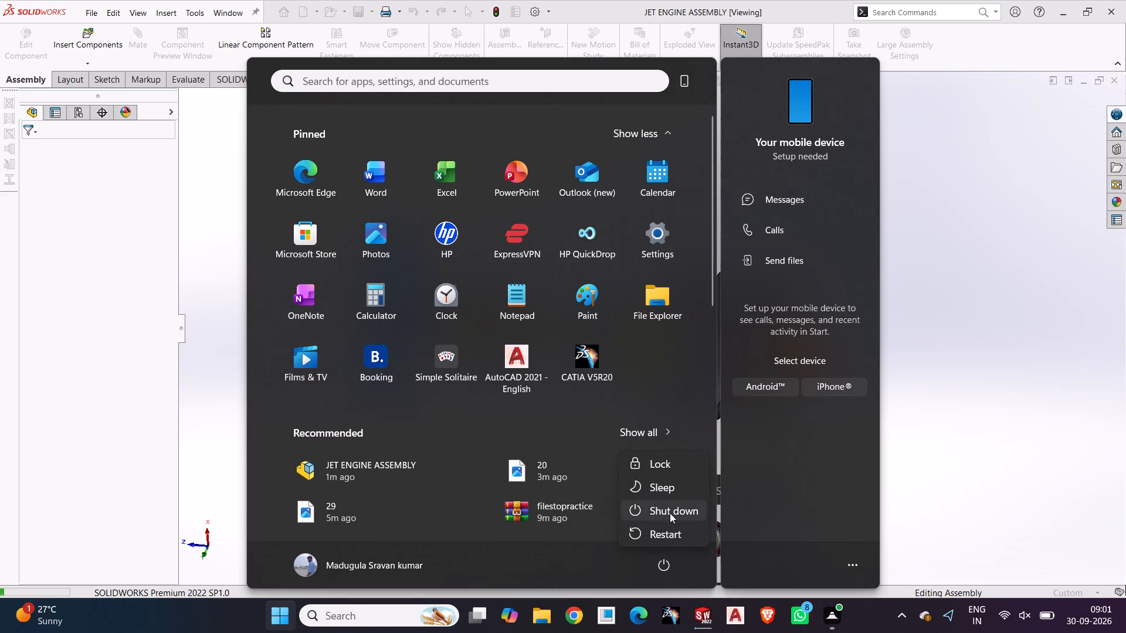
click(666, 537)
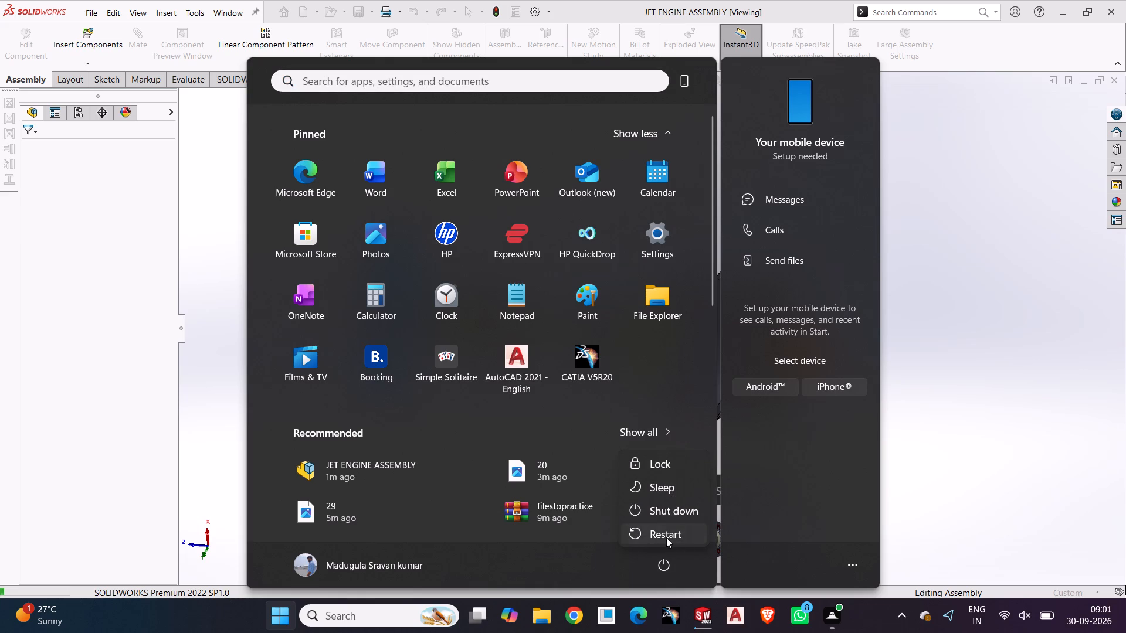
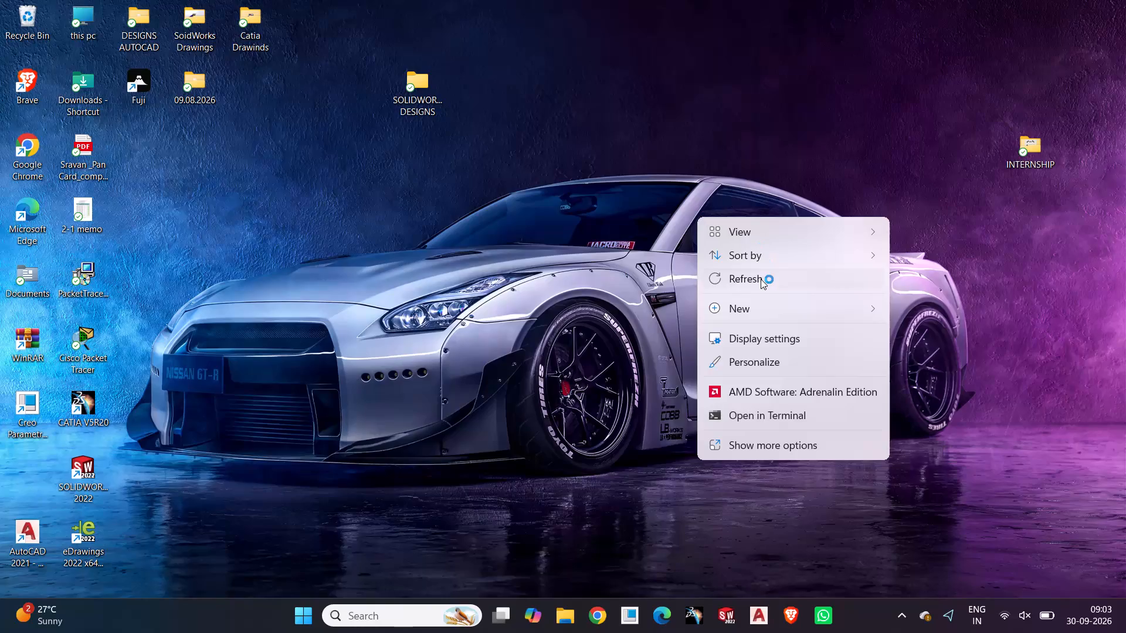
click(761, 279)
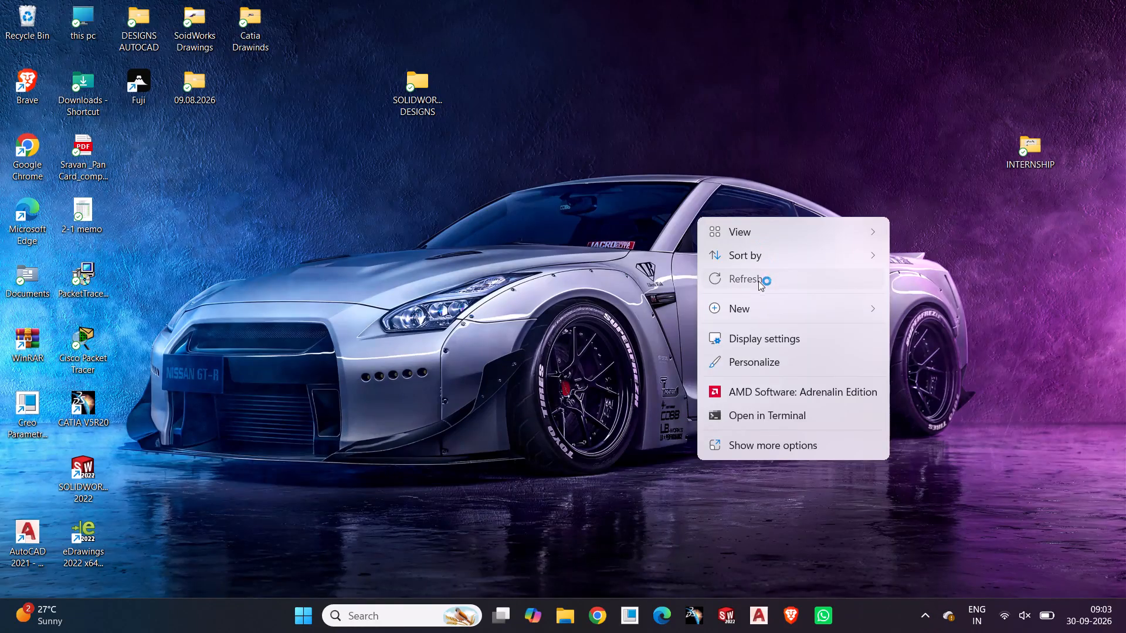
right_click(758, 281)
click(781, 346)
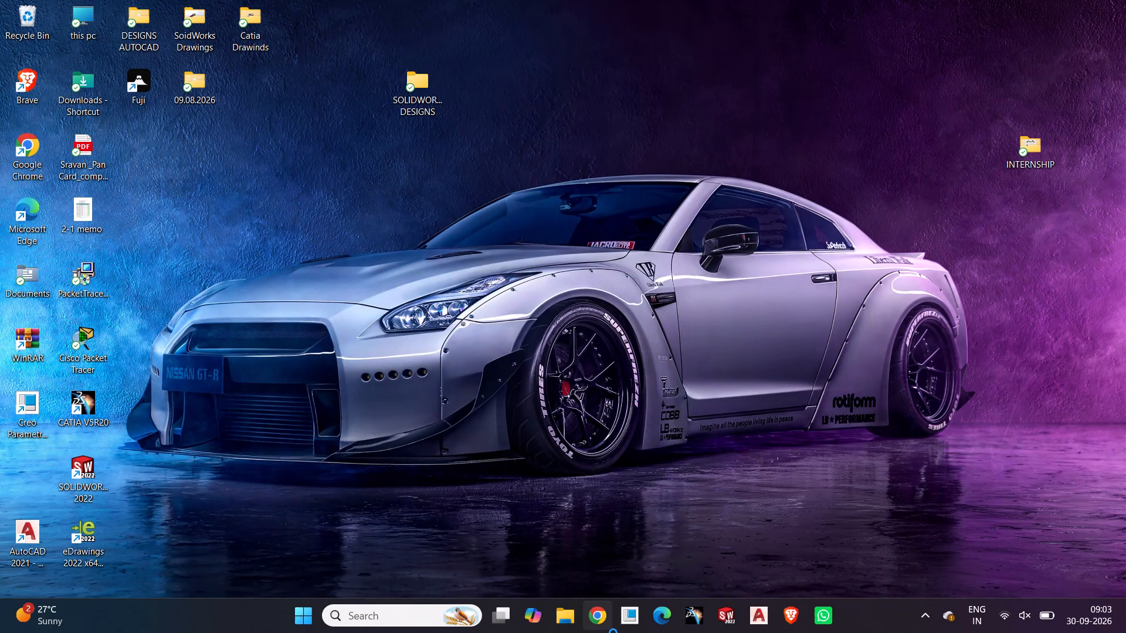
Close the Error window and open the SolidWorks_Flexnet_Server folder on the Windows (C:) drive in File Explorer.
click(571, 615)
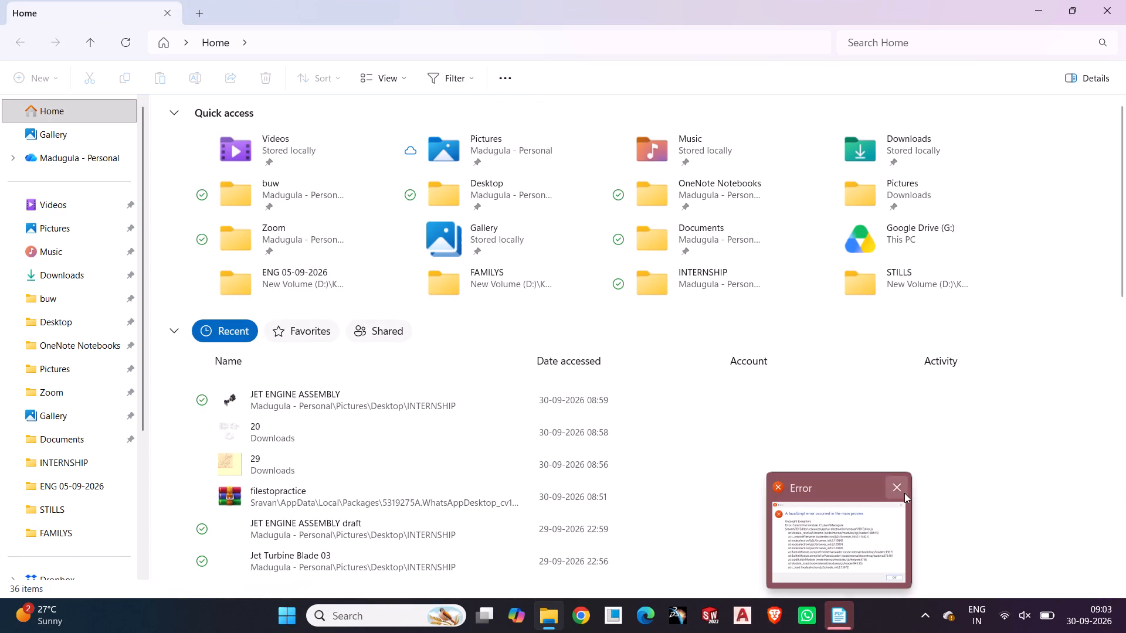
click(891, 488)
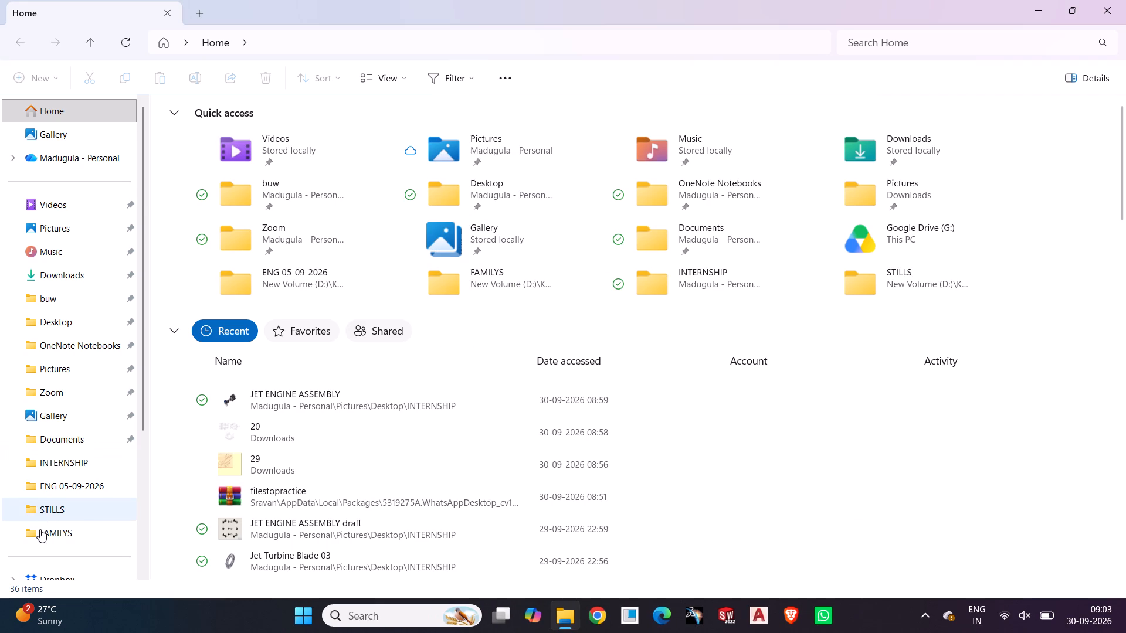
scroll(79, 511, down, 2)
click(92, 479)
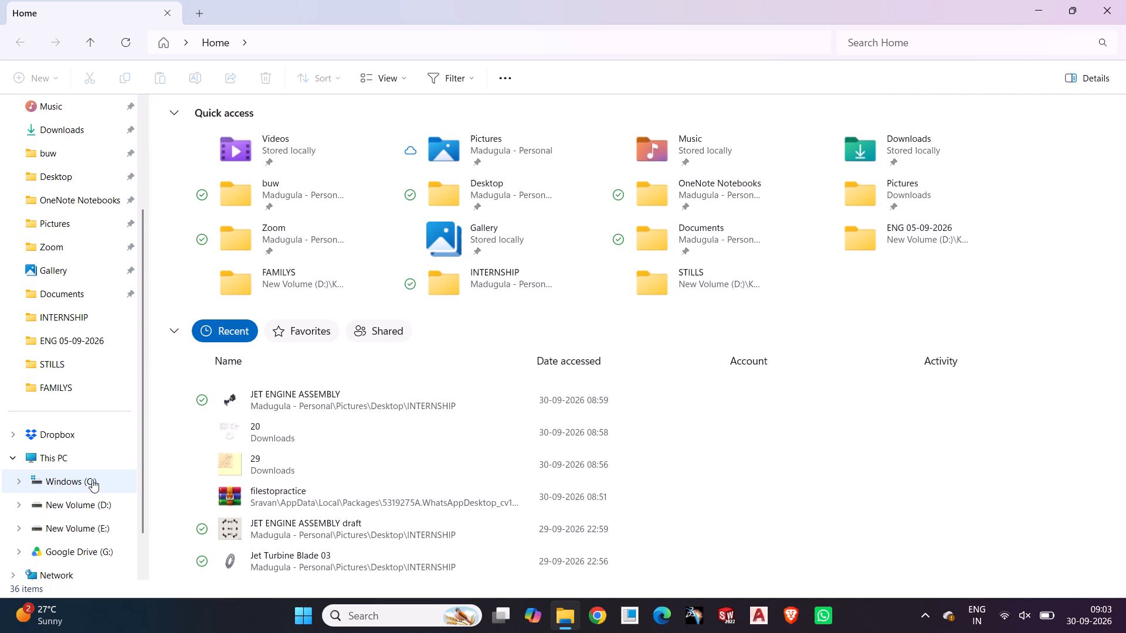
double_click(264, 235)
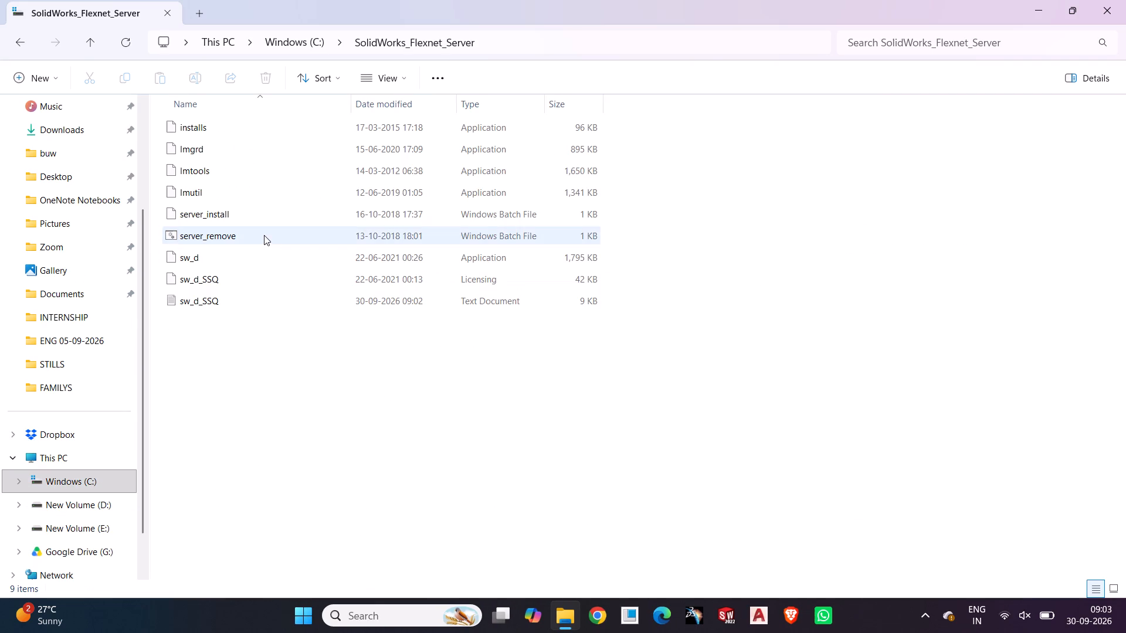
Run the server_remove batch file as administrator from the SolidWorks_Flexnet_Server folder.
click(264, 235)
right_click(264, 235)
click(328, 257)
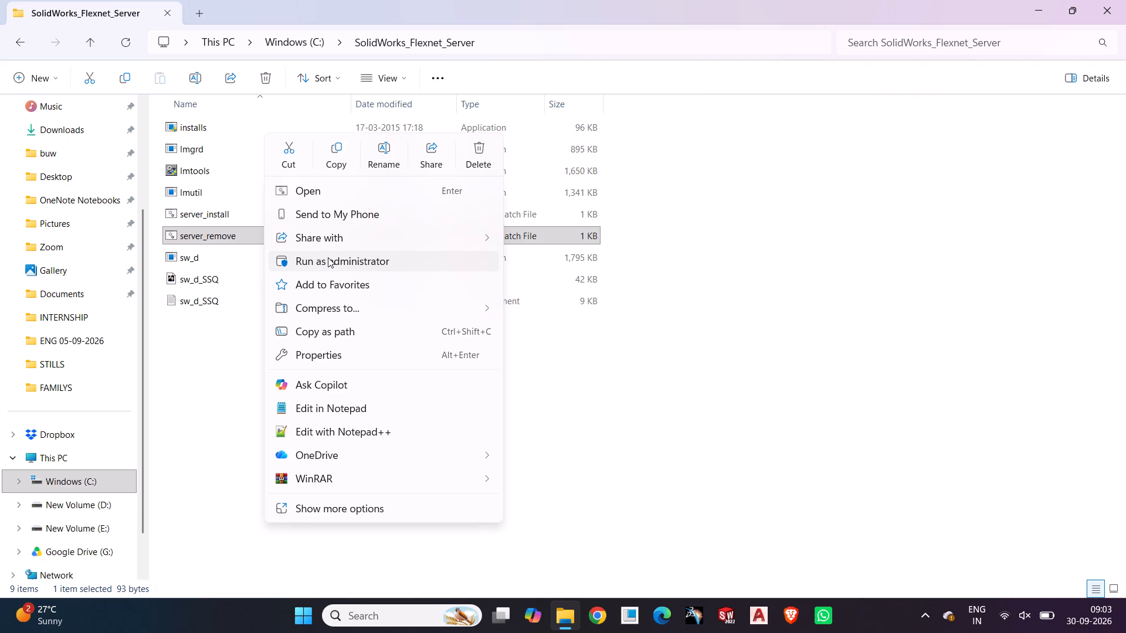
click(328, 257)
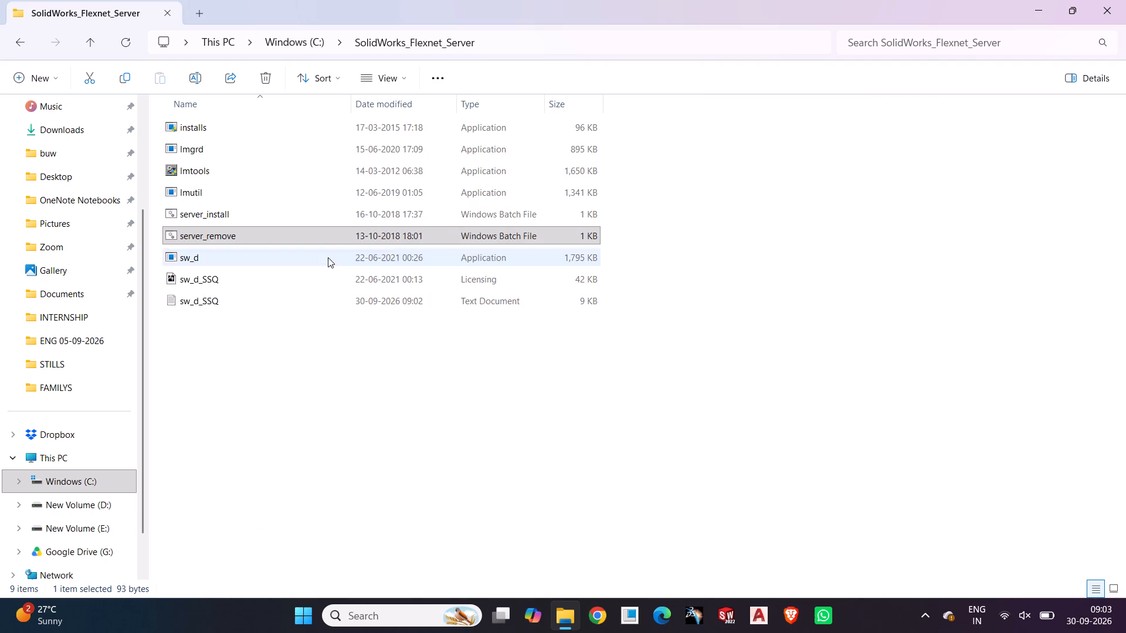
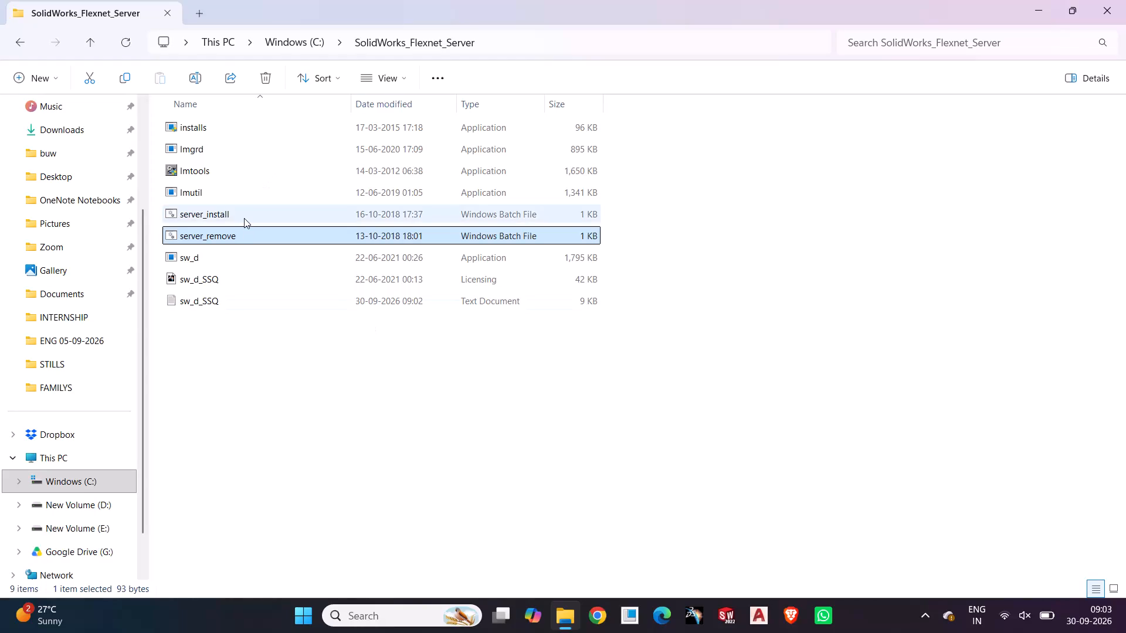
Run the server_install batch file as administrator from the SolidWorks_Flexnet_Server folder and close the File Explorer window.
click(244, 218)
right_click(244, 218)
click(281, 261)
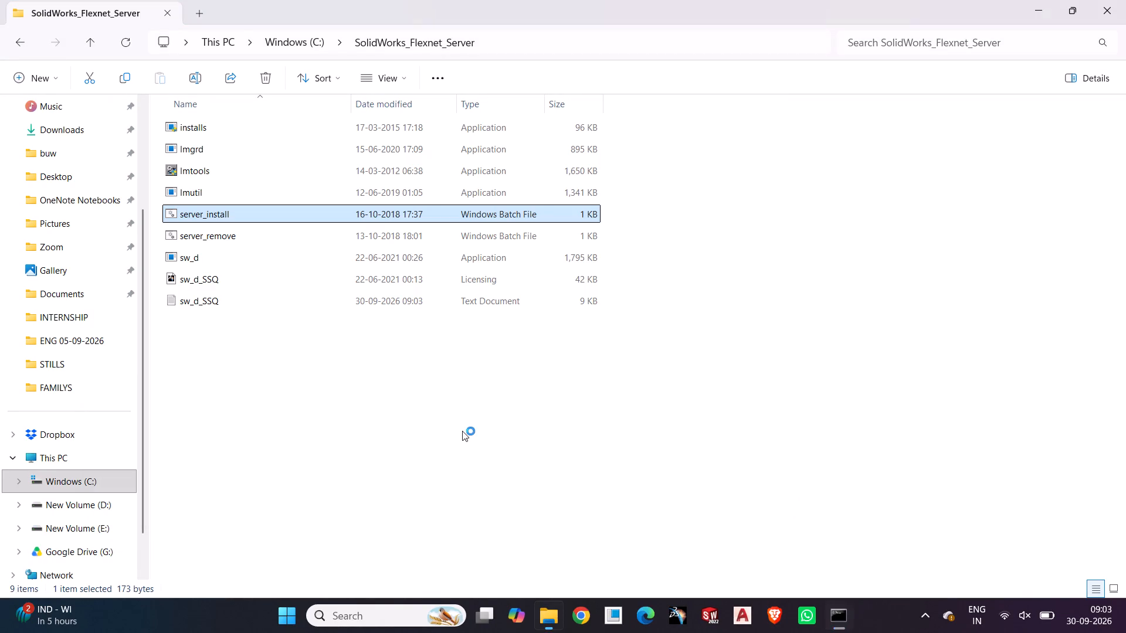
click(1100, 8)
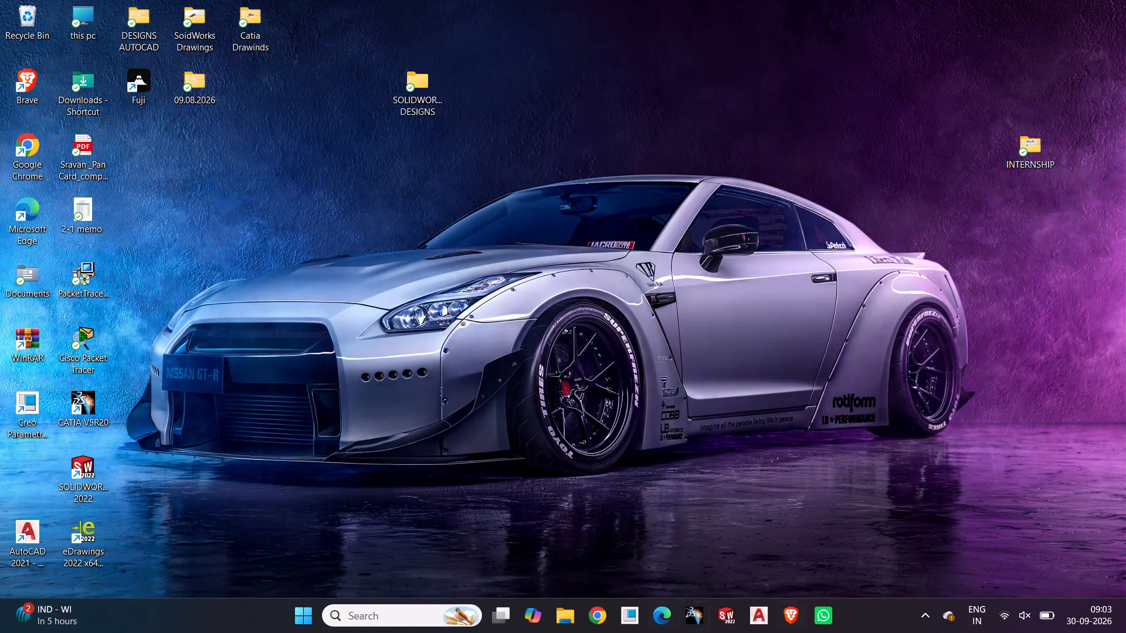
Launch SOLIDWORKS 2022 from the desktop and dismiss its Welcome window.
click(698, 612)
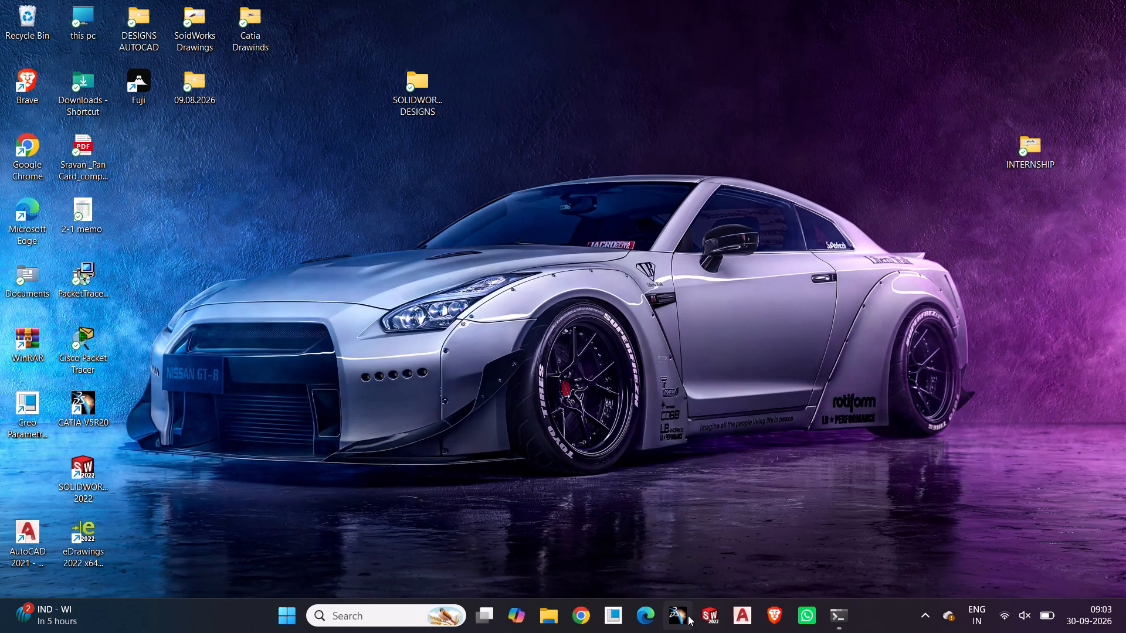
click(713, 617)
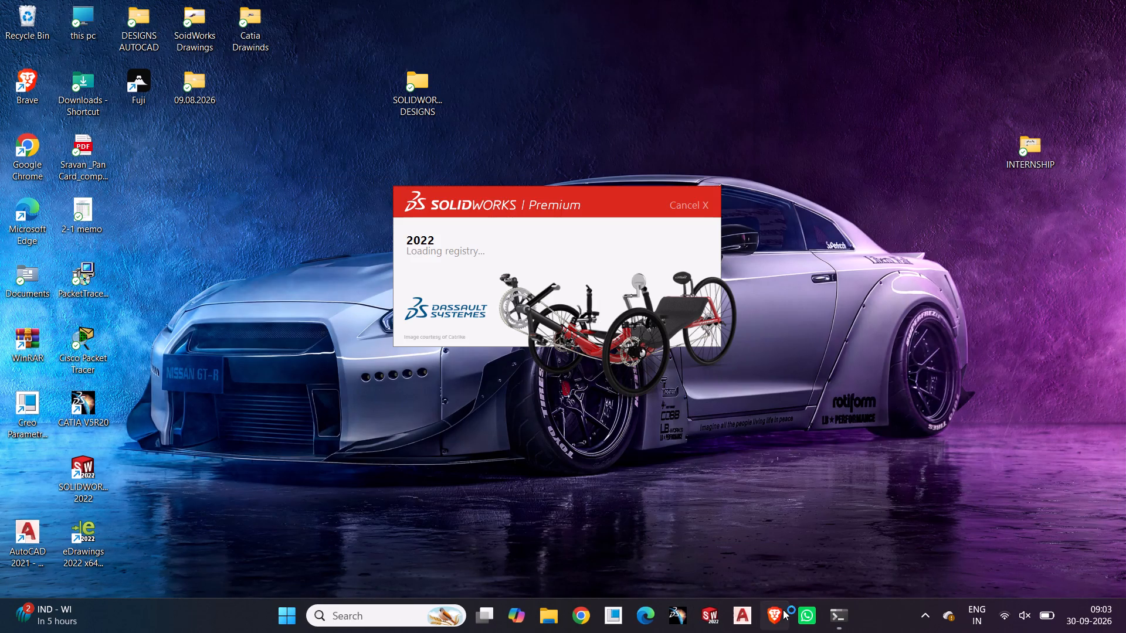
click(892, 492)
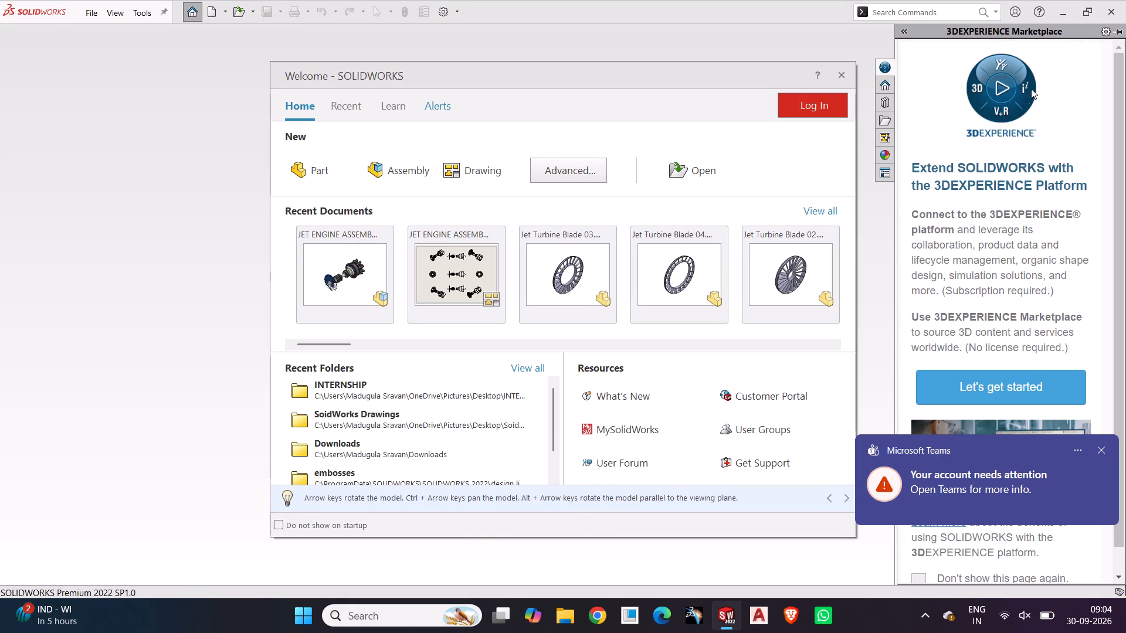
click(842, 69)
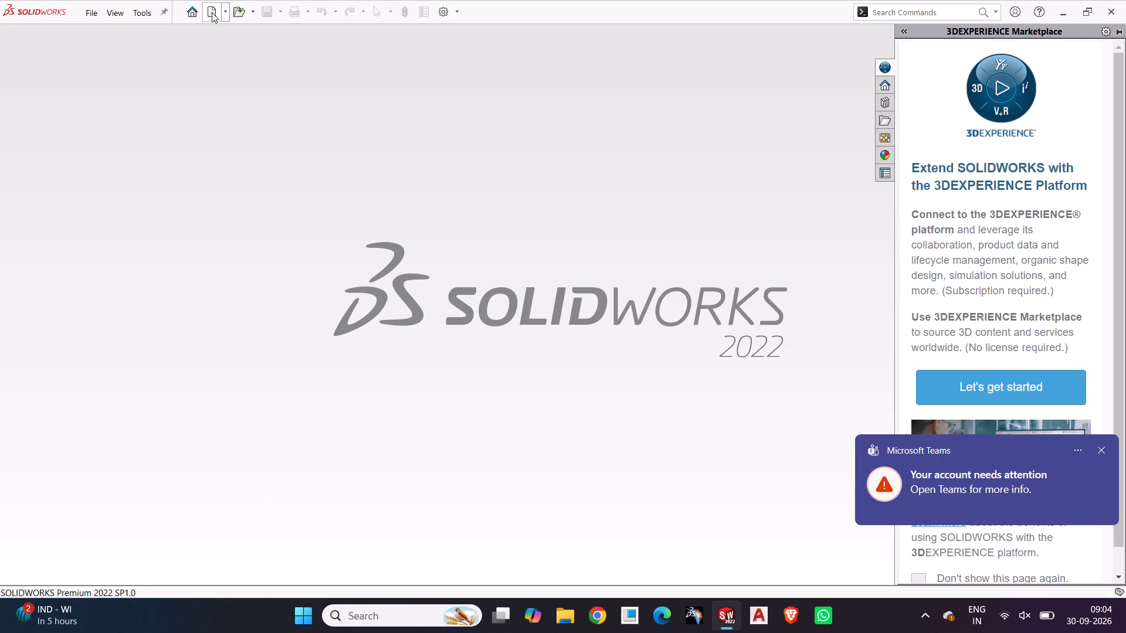
Create a new Part document in SOLIDWORKS.
click(212, 12)
click(266, 272)
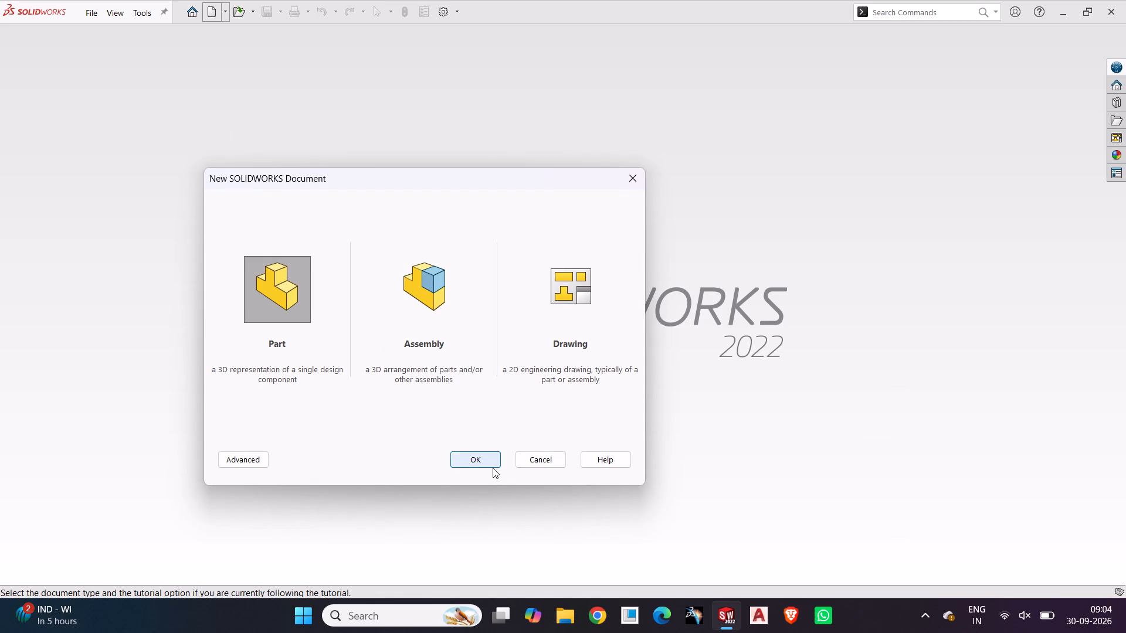
click(493, 468)
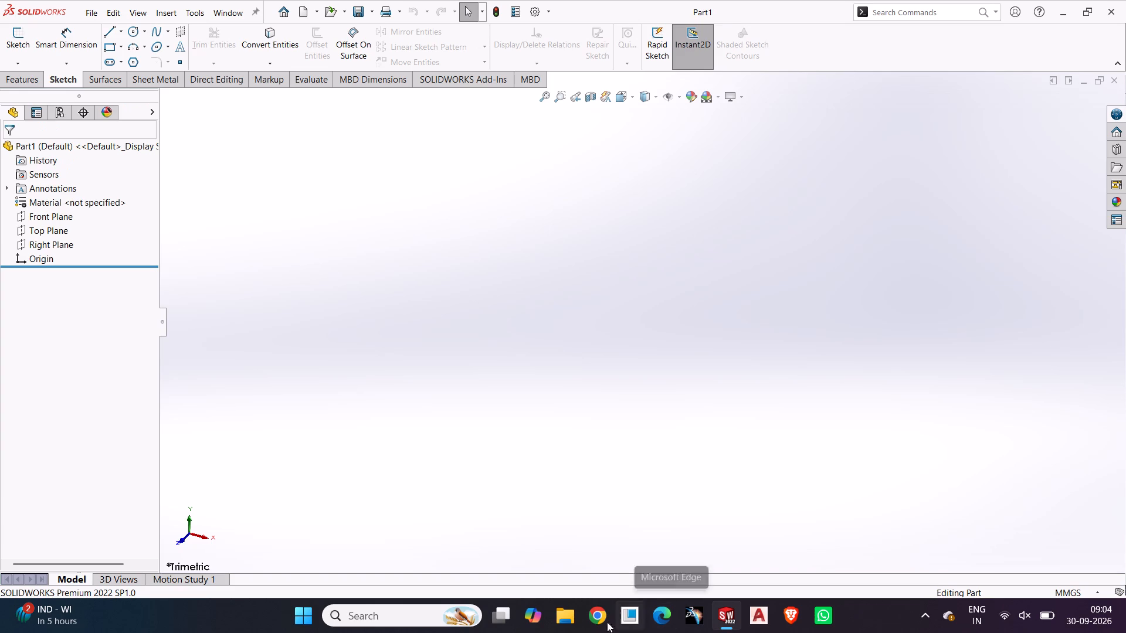
Minimize SOLIDWORKS and open the Fuji shortcut on the desktop.
click(1057, 12)
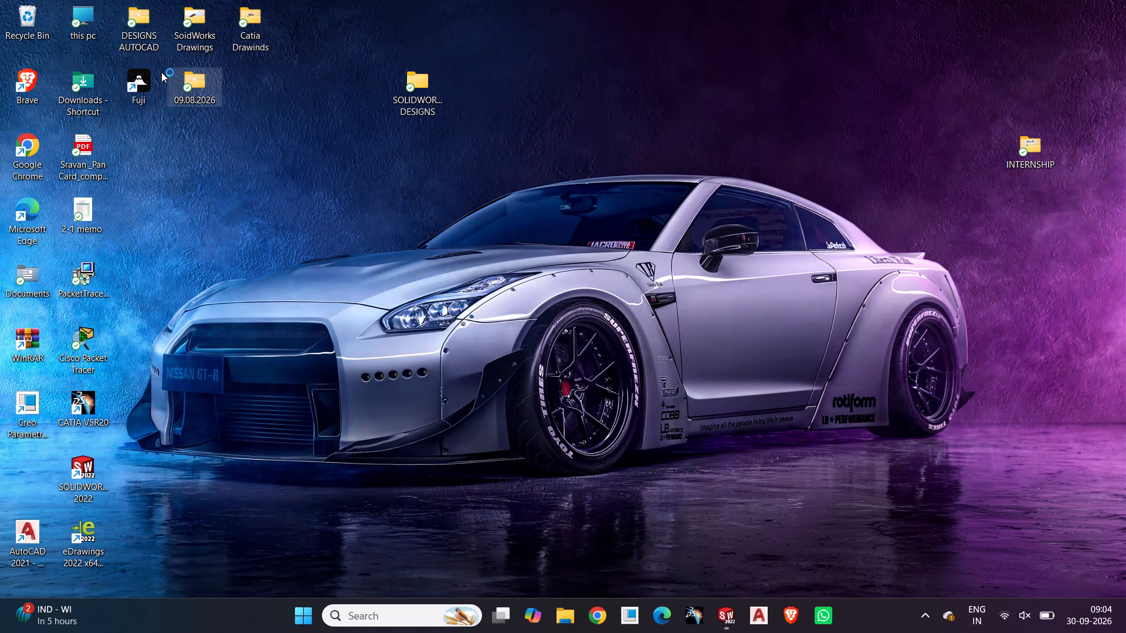
double_click(124, 76)
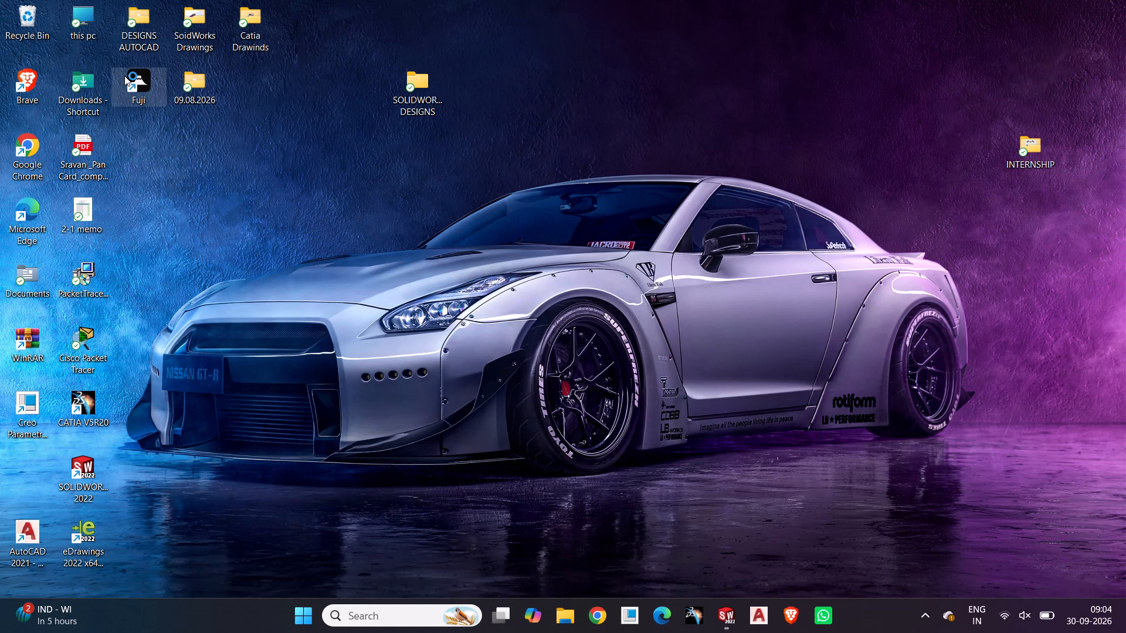
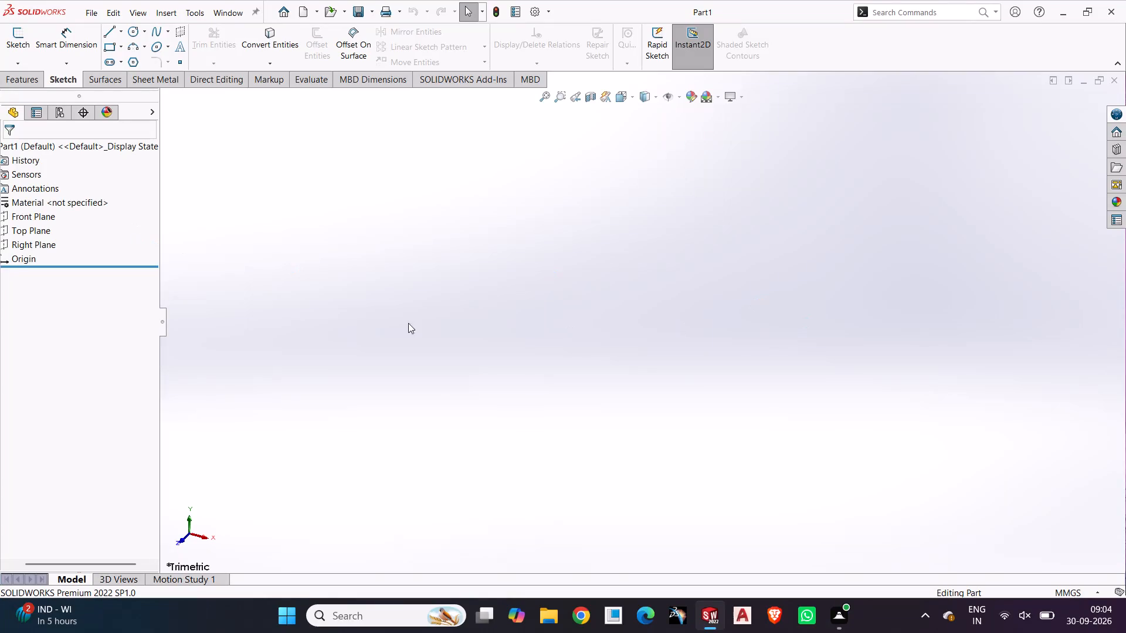
Start a new sketch on the Front Plane of the empty part.
scroll(106, 253, up, 2)
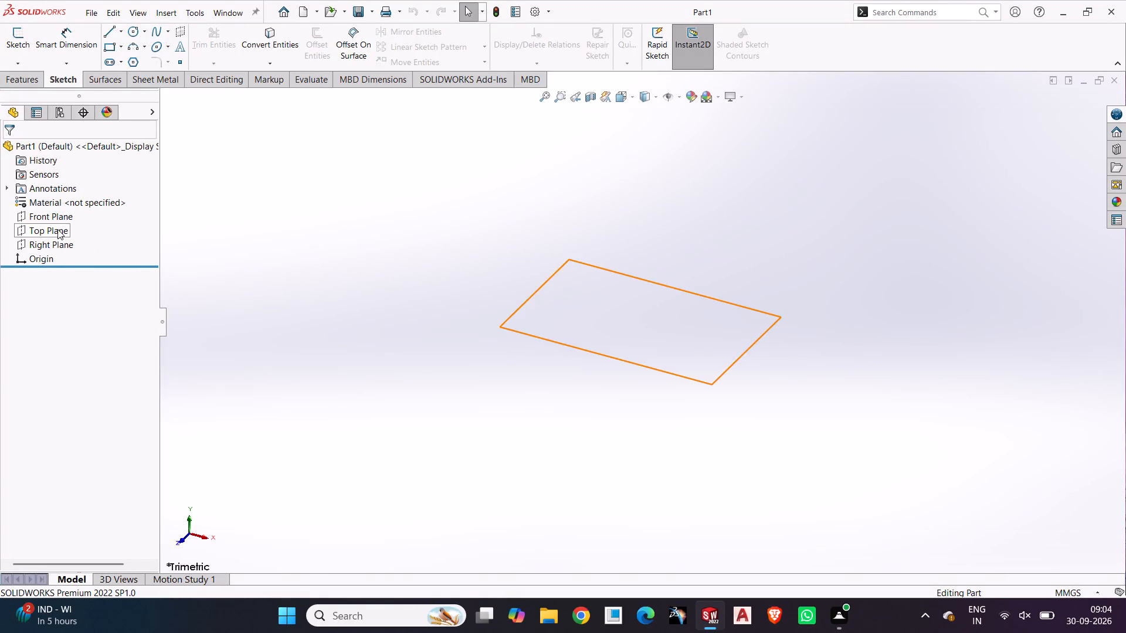
click(58, 217)
click(68, 199)
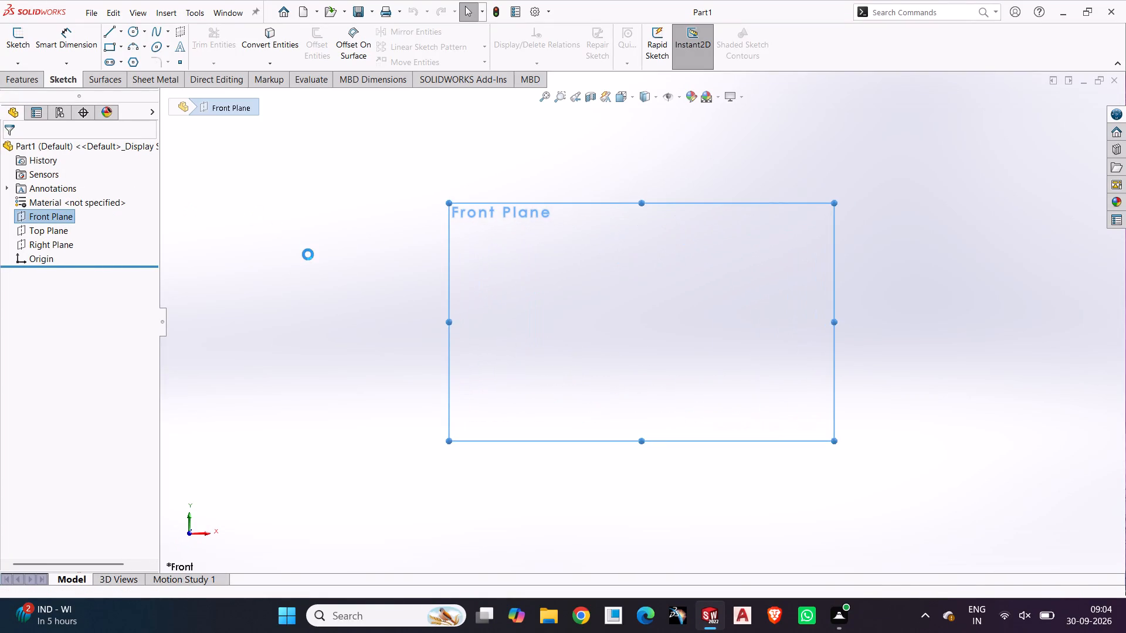
click(308, 254)
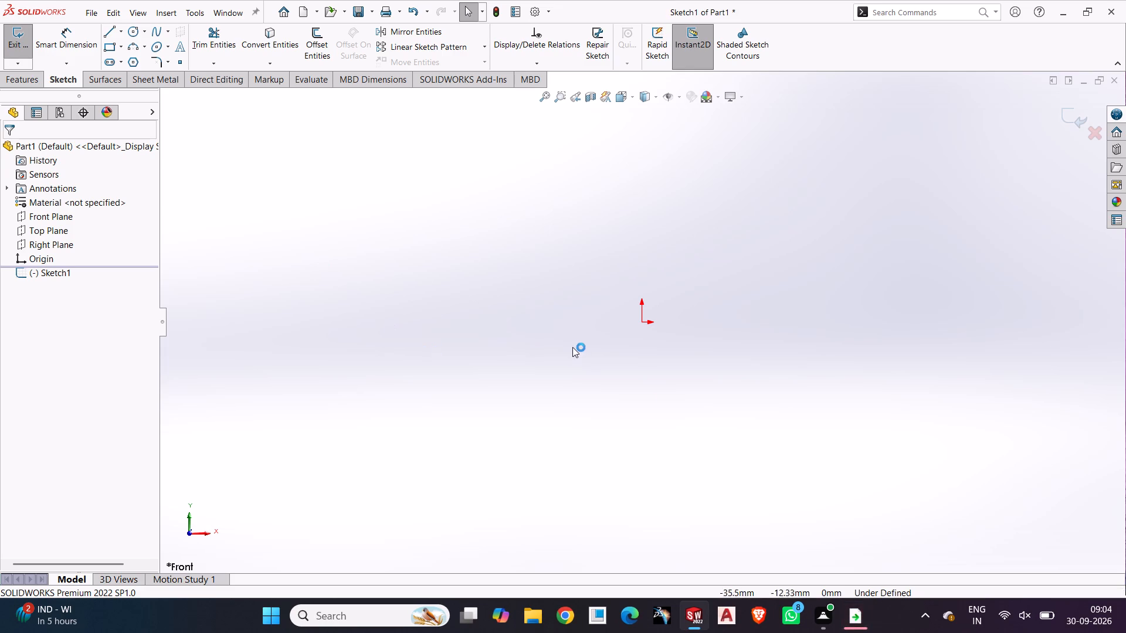
click(921, 498)
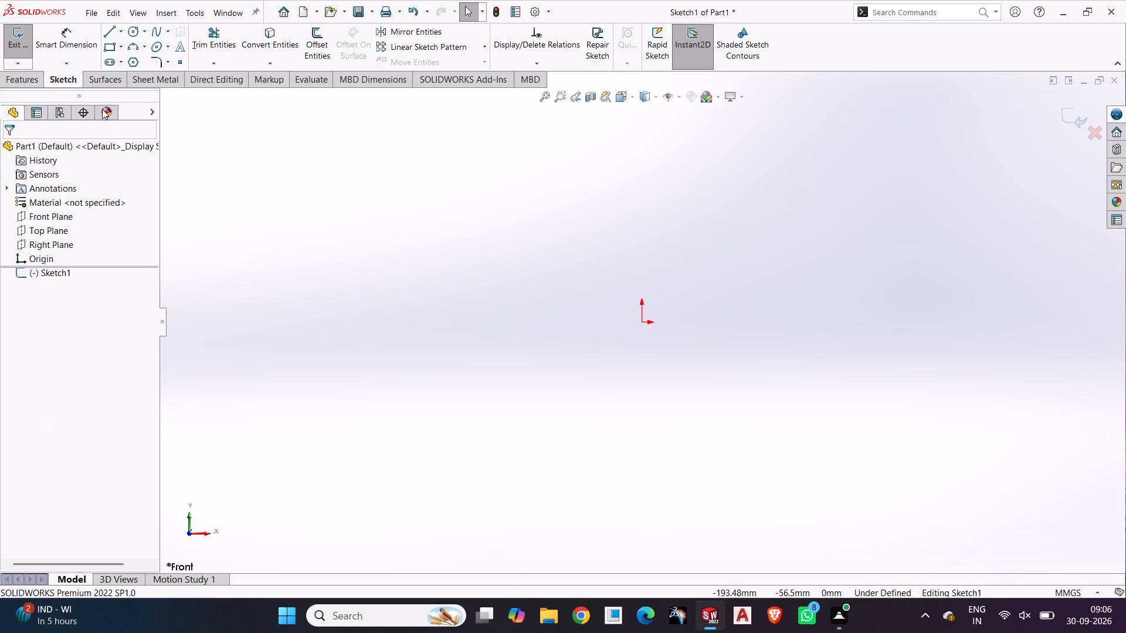
Sketch a horizontal centerline passing through the origin, extending well beyond it on both sides.
click(120, 26)
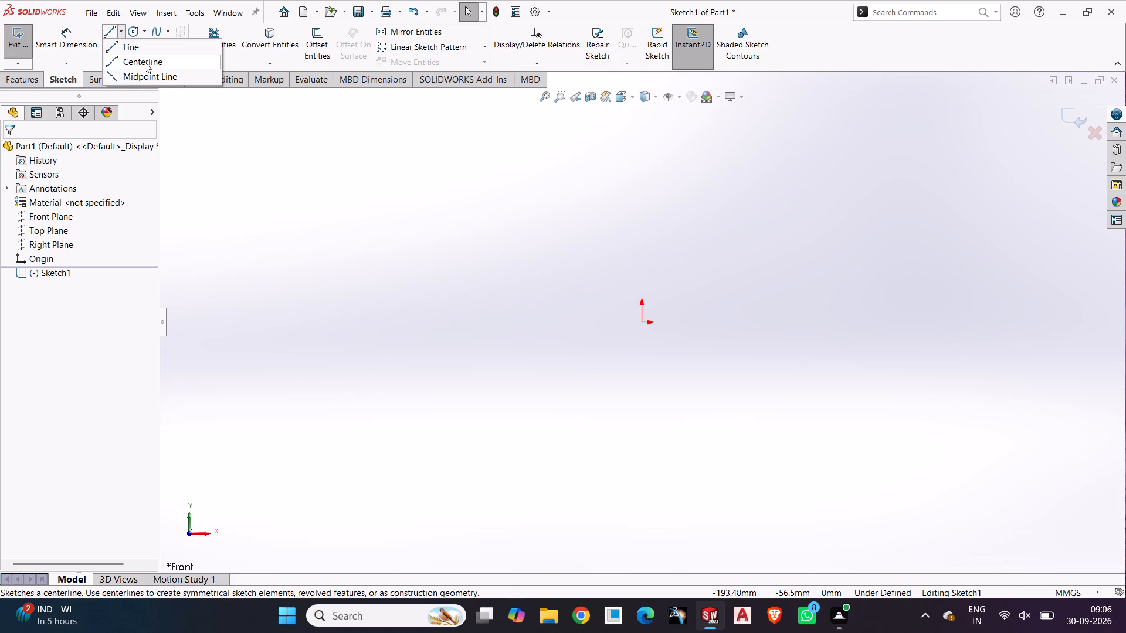
click(146, 60)
click(308, 324)
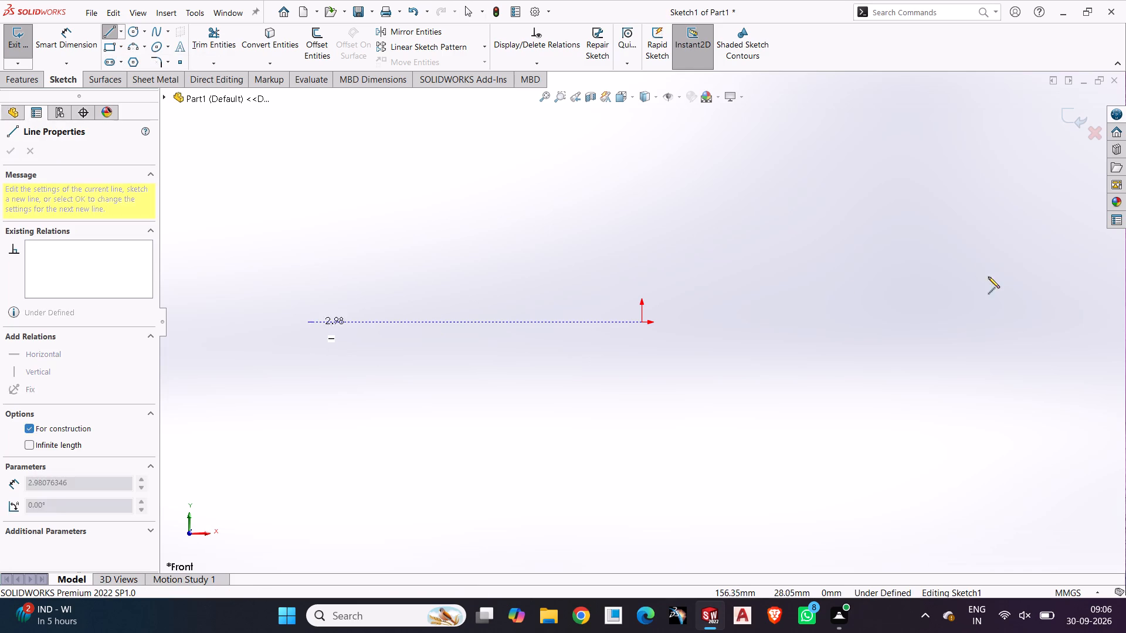
click(1038, 321)
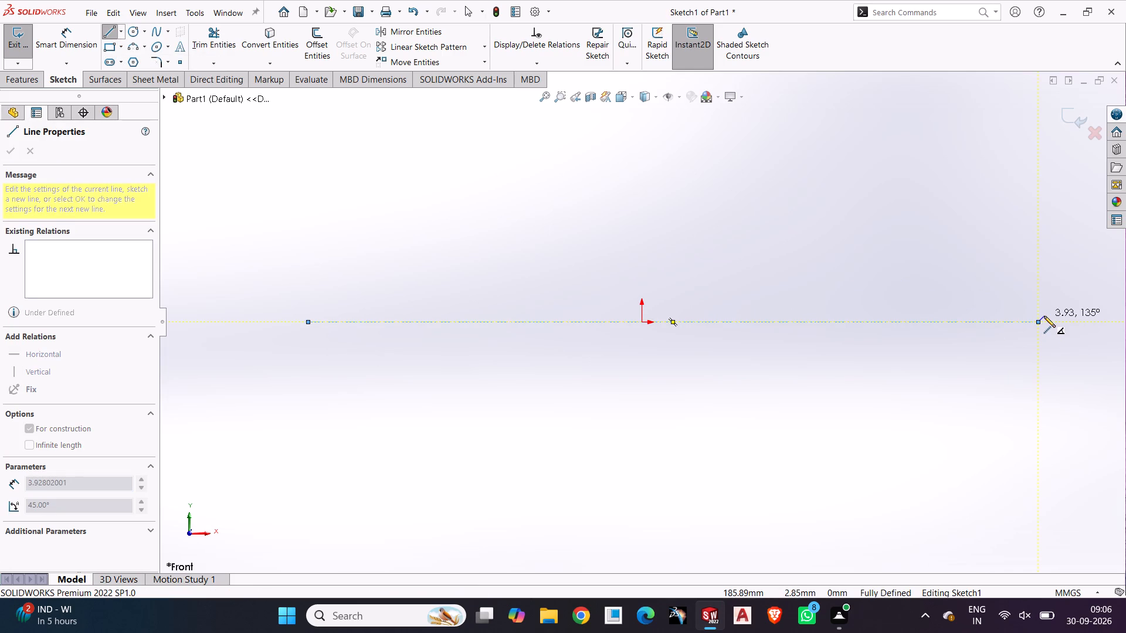
key(Escape)
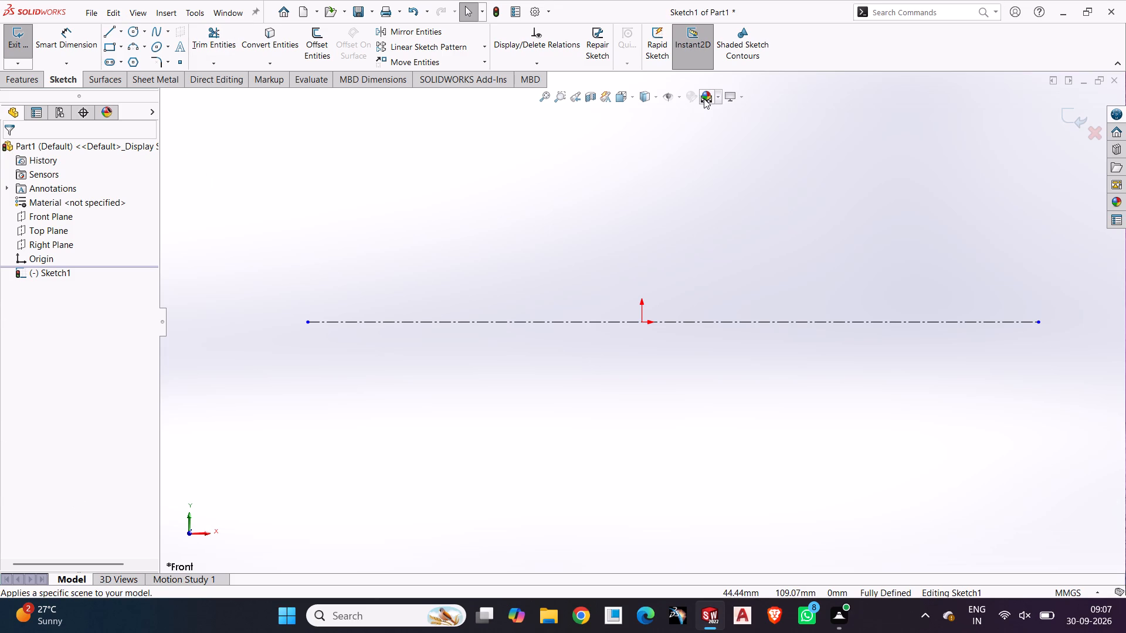
Sketch a vertical centerline about 205 mm long through the origin, crossing the horizontal centerline.
click(120, 38)
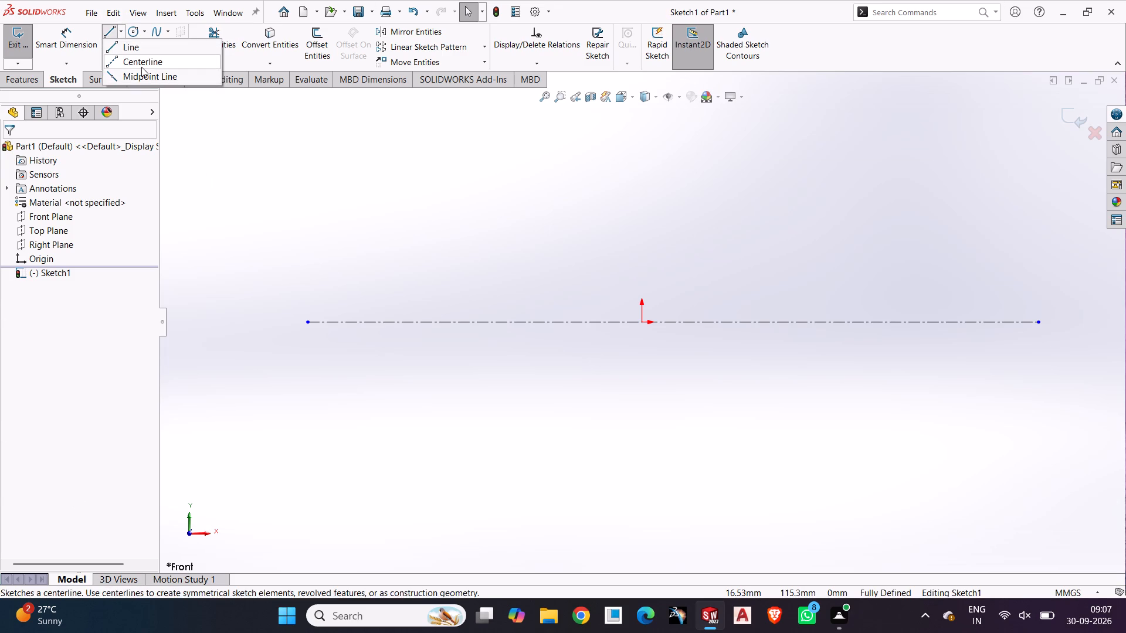
click(141, 67)
click(640, 113)
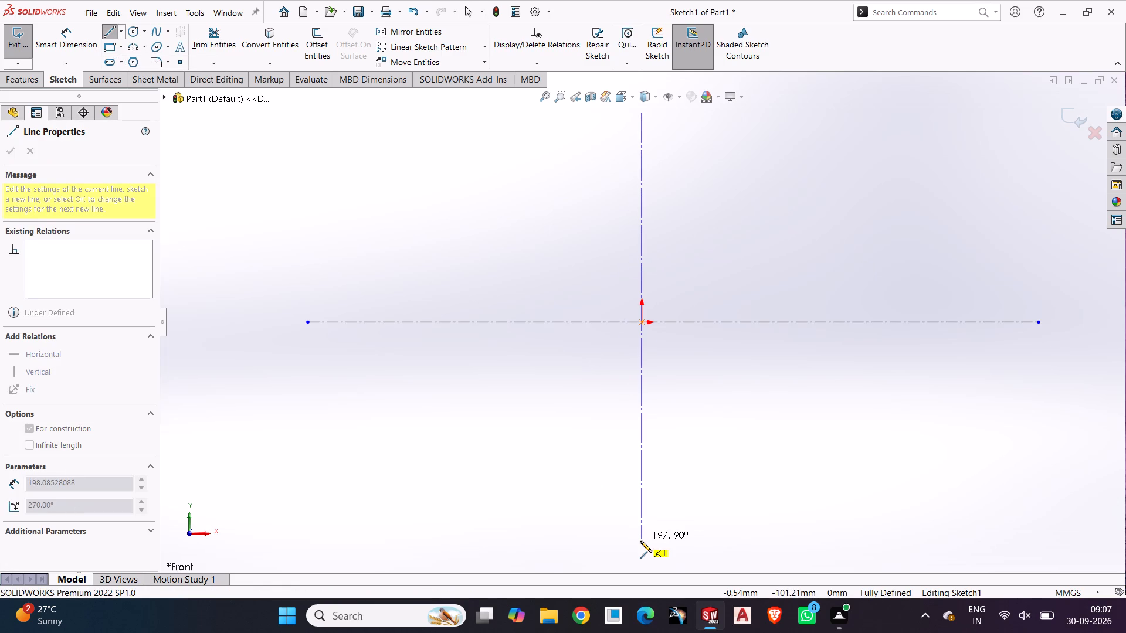
click(639, 556)
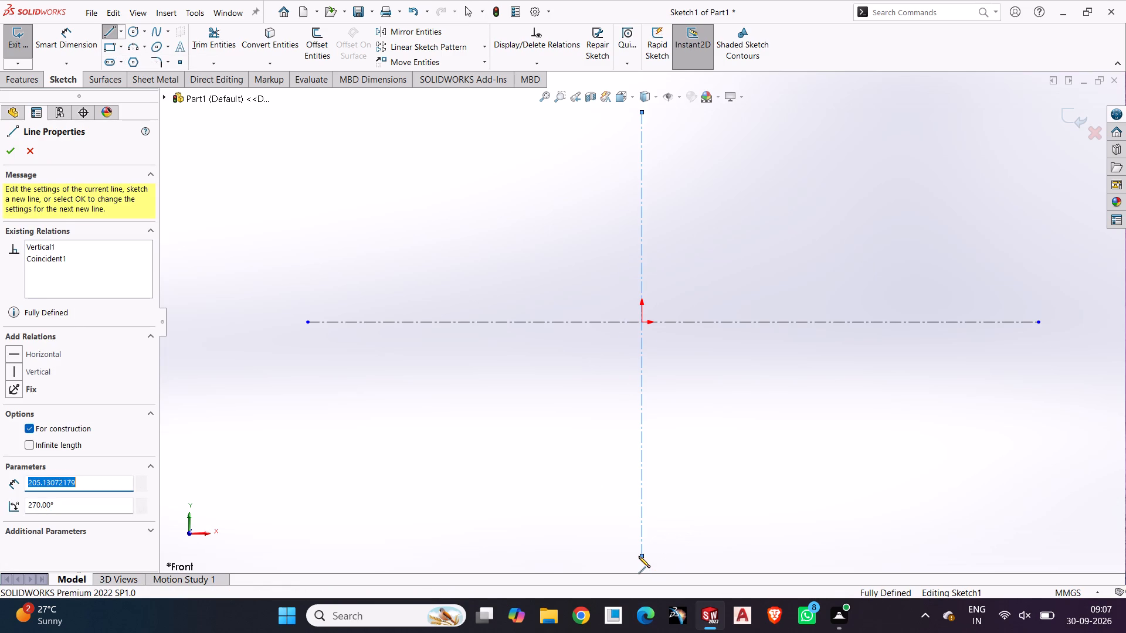
key(Escape)
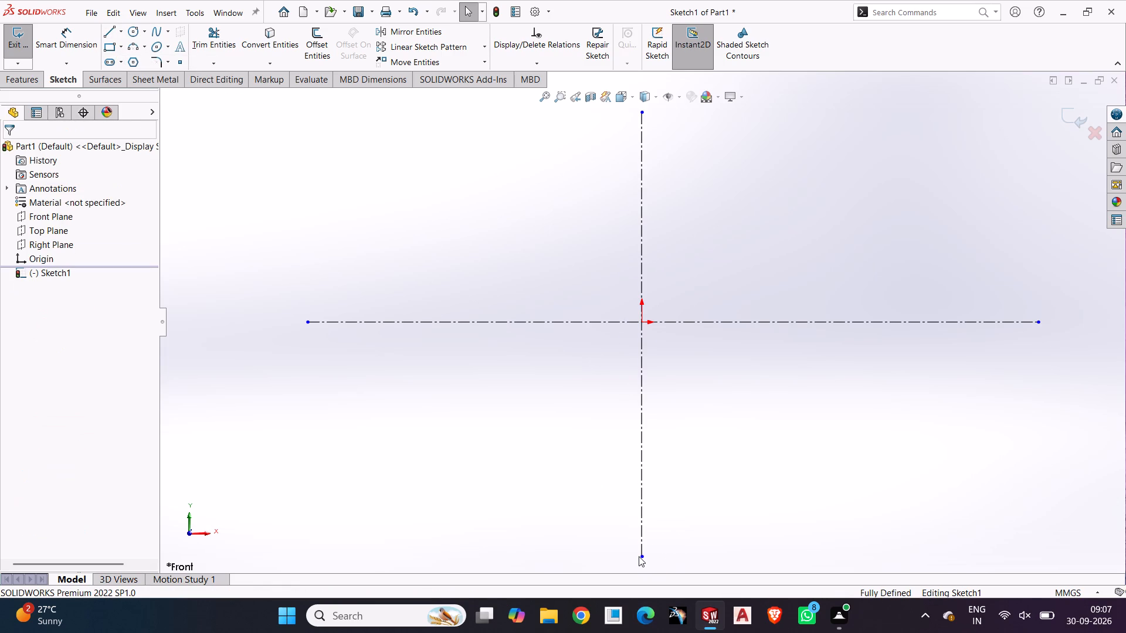
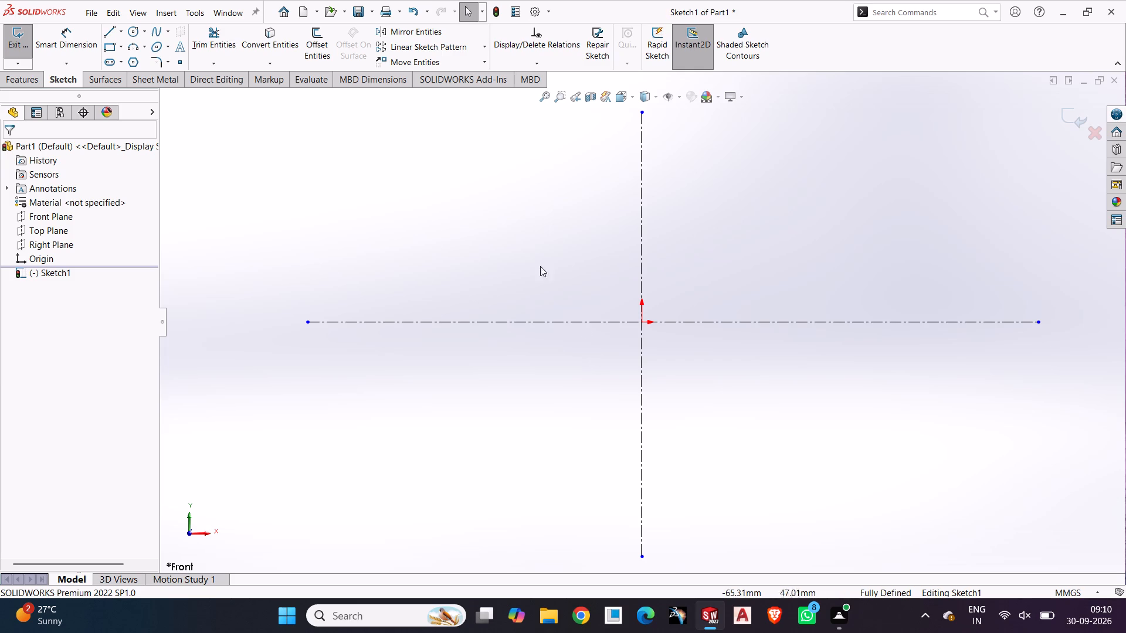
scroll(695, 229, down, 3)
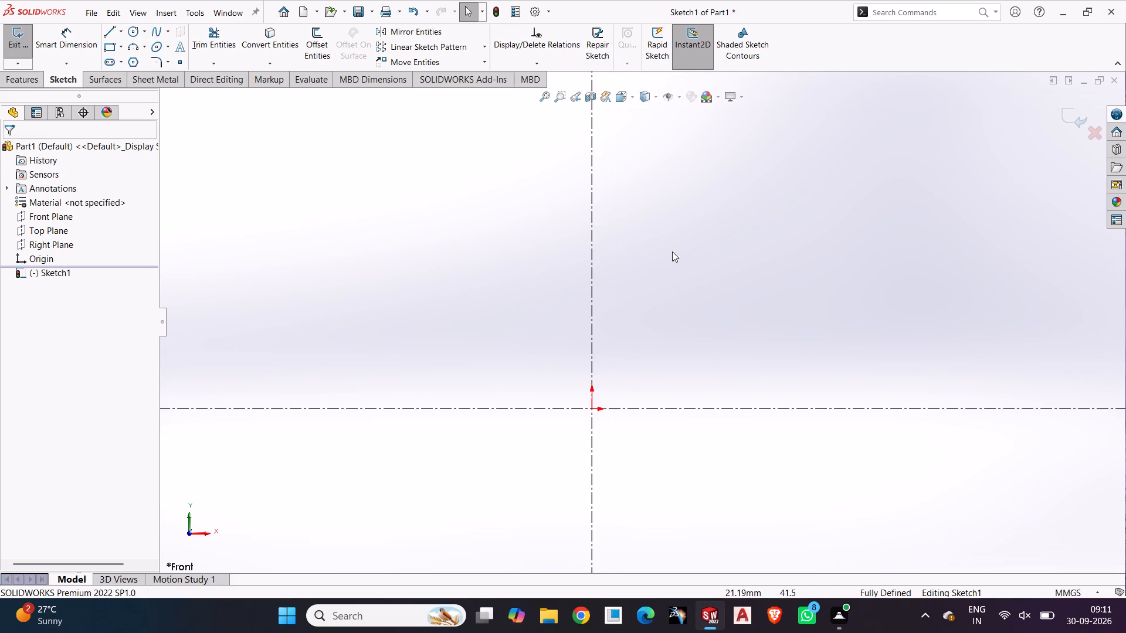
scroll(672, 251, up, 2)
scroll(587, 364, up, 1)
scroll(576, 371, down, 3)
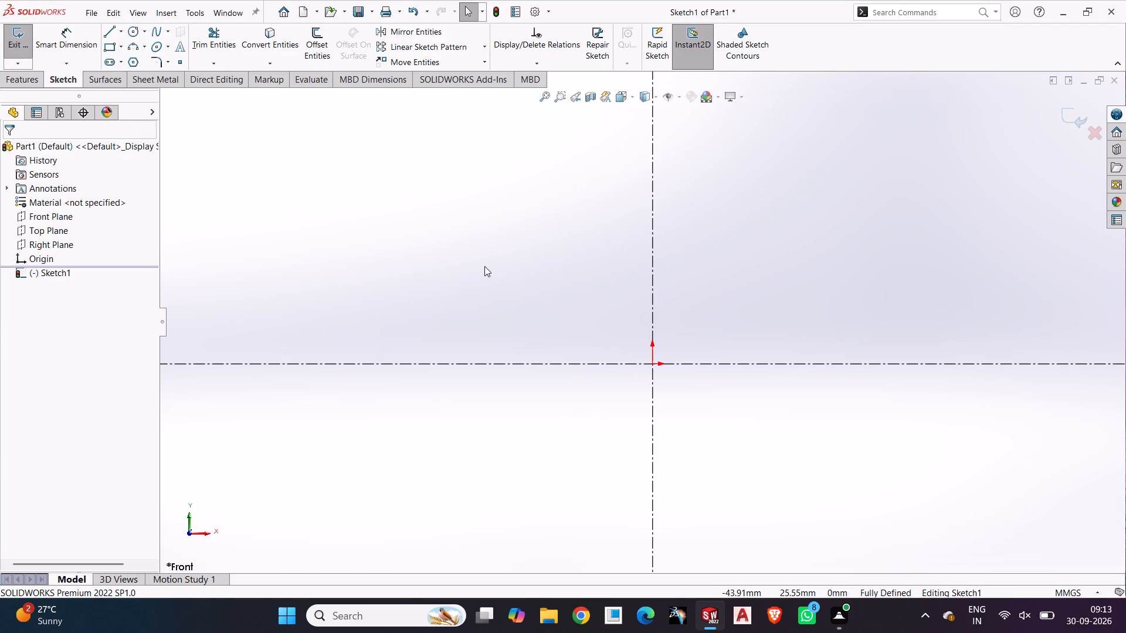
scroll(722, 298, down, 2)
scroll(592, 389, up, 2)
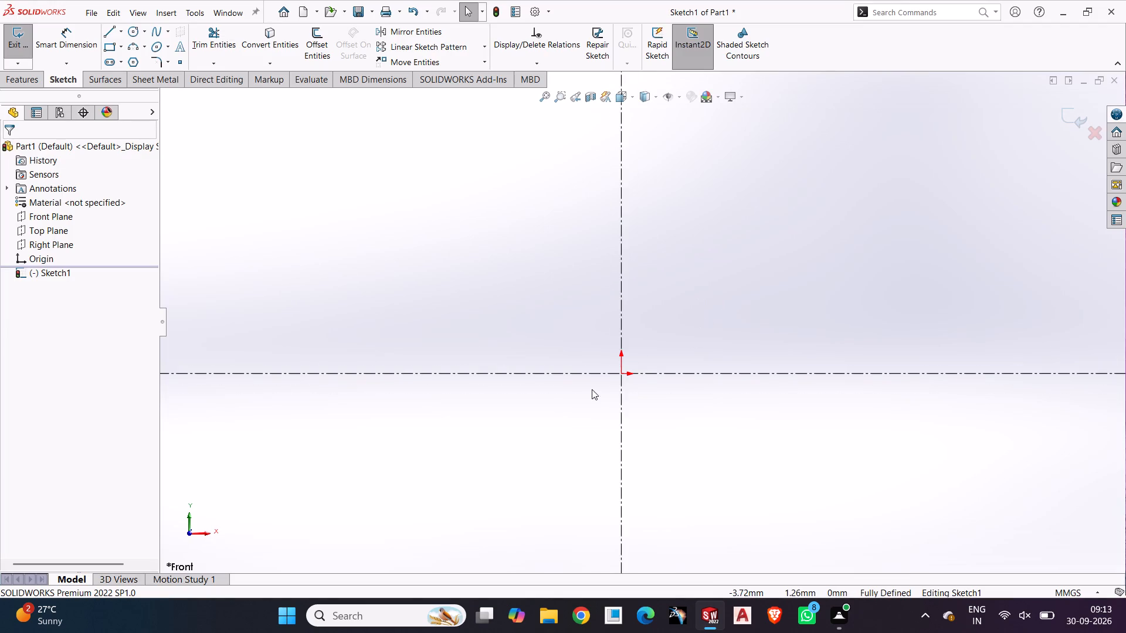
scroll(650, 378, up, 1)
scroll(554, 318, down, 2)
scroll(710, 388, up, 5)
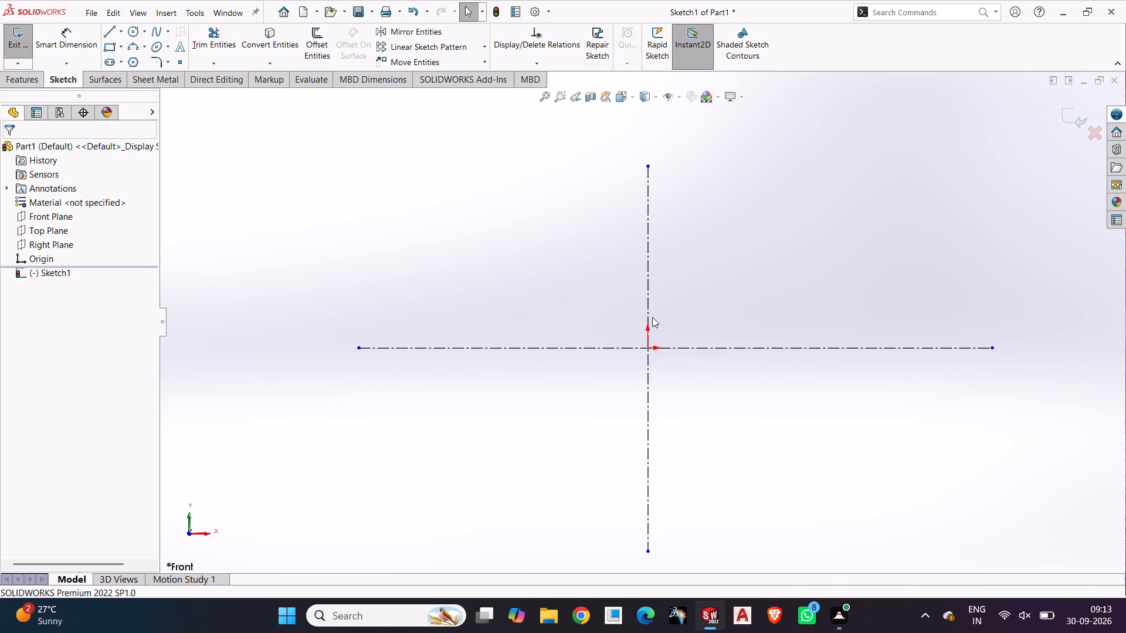
Lengthen the horizontal centerline by moving its left endpoint farther from the origin along the same line.
scroll(662, 302, down, 4)
scroll(591, 389, up, 2)
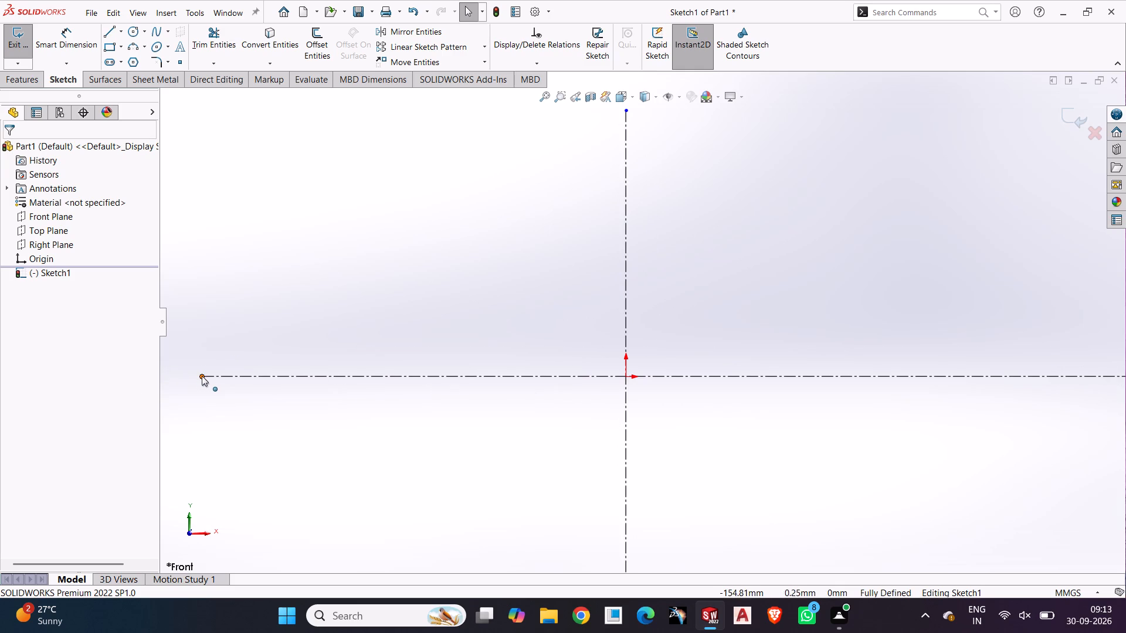
drag(202, 376, 90, 387)
click(385, 443)
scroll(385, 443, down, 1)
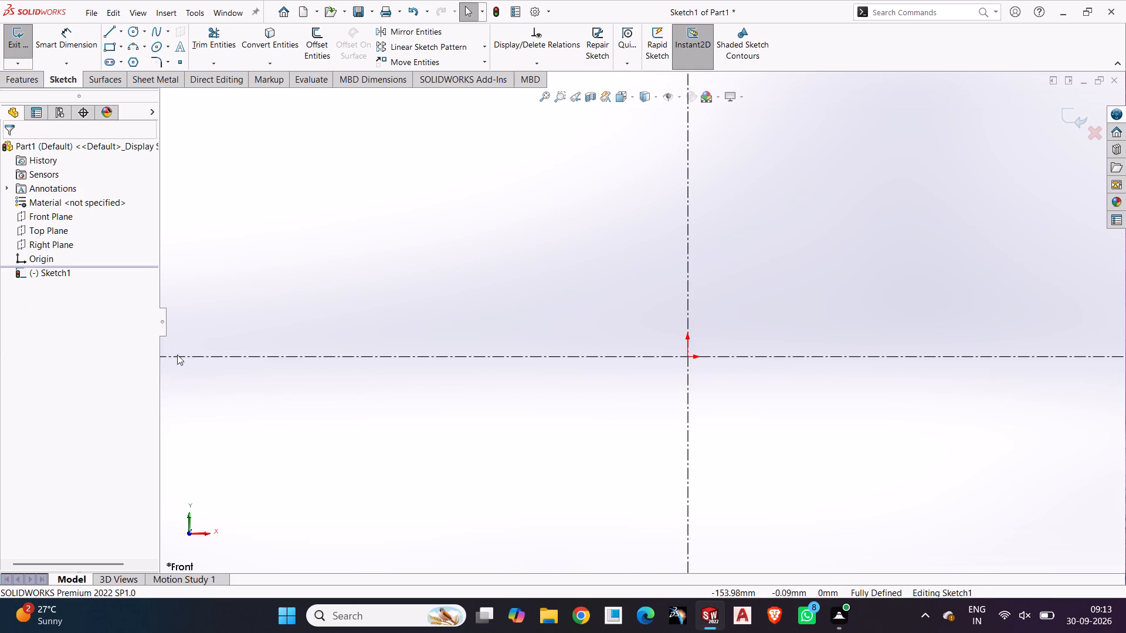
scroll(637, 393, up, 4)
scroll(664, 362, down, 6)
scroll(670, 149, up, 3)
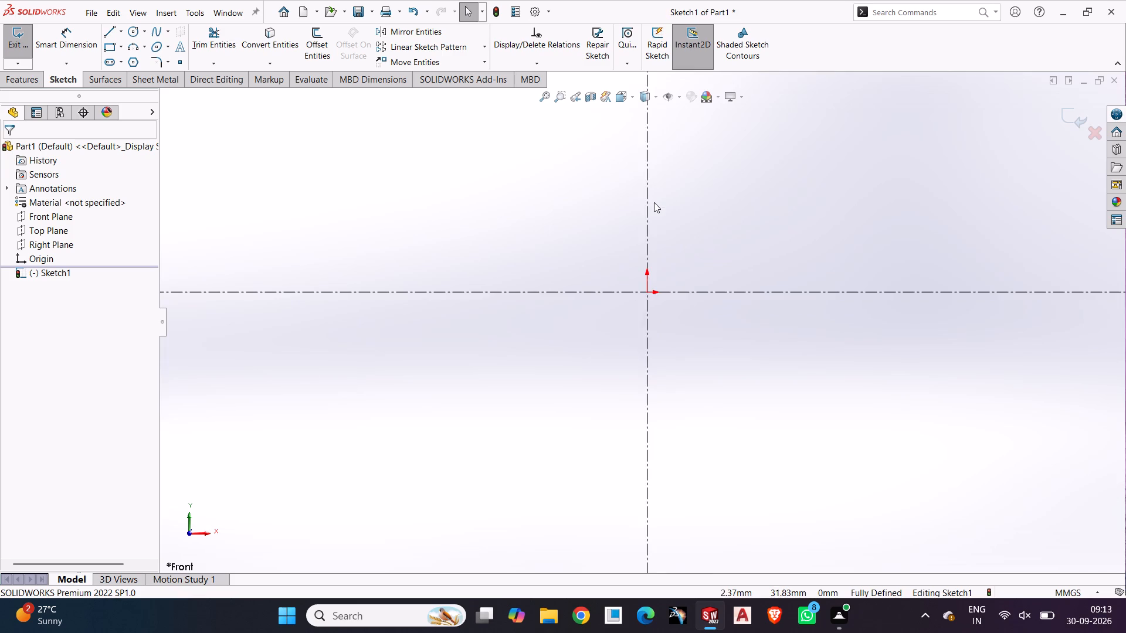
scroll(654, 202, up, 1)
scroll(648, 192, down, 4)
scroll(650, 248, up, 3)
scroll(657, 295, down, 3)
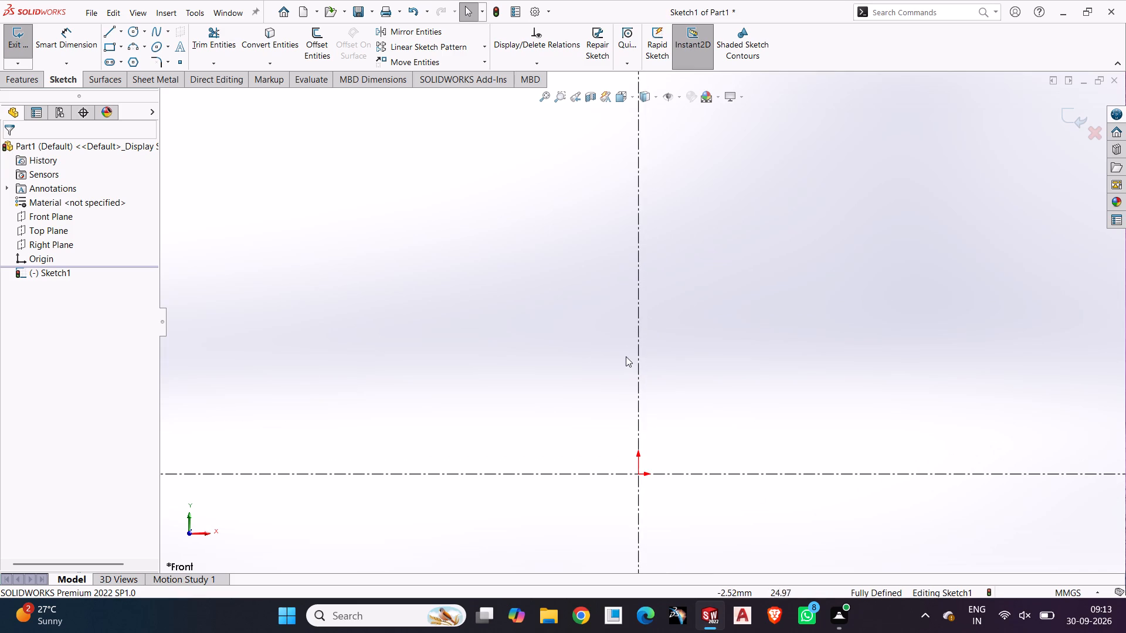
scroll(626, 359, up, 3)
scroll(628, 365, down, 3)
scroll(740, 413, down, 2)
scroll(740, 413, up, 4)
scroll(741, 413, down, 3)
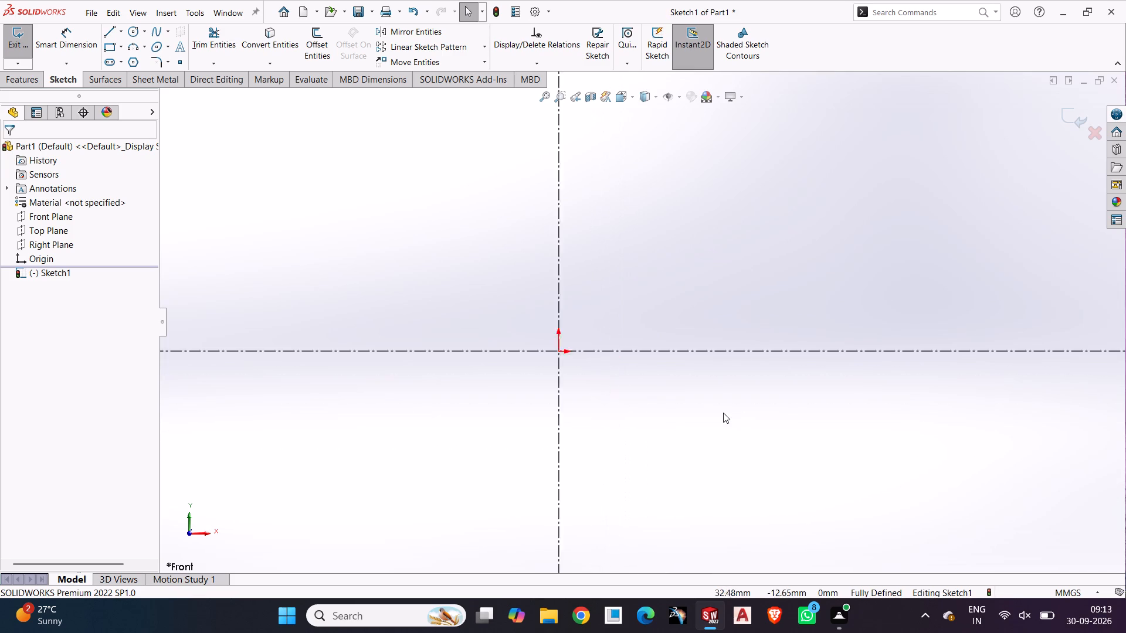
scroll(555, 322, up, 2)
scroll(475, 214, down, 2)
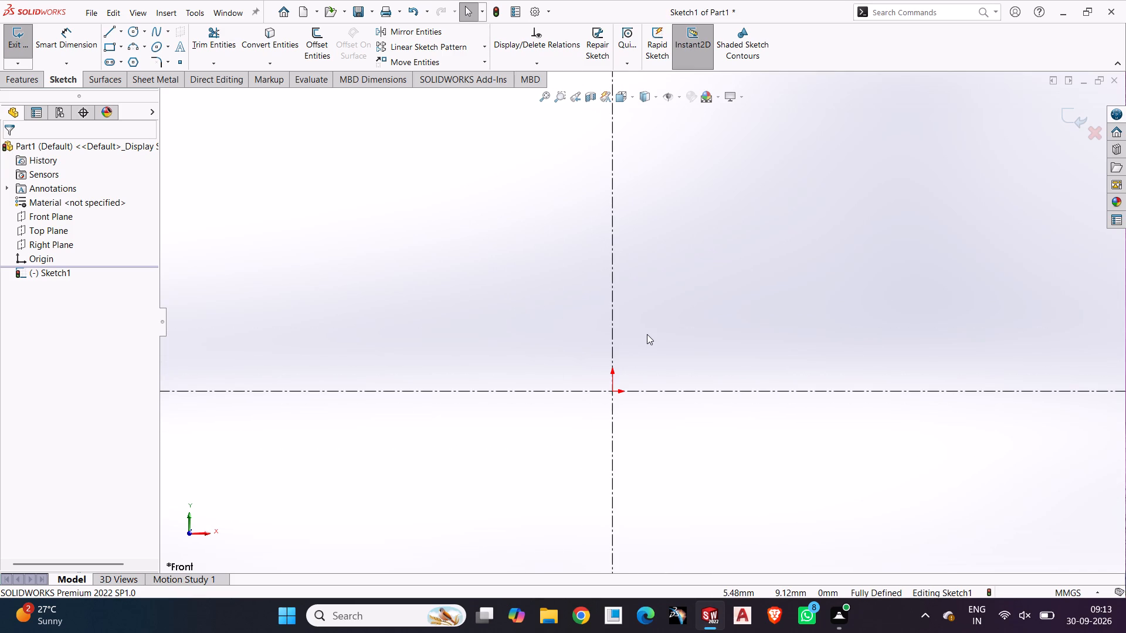
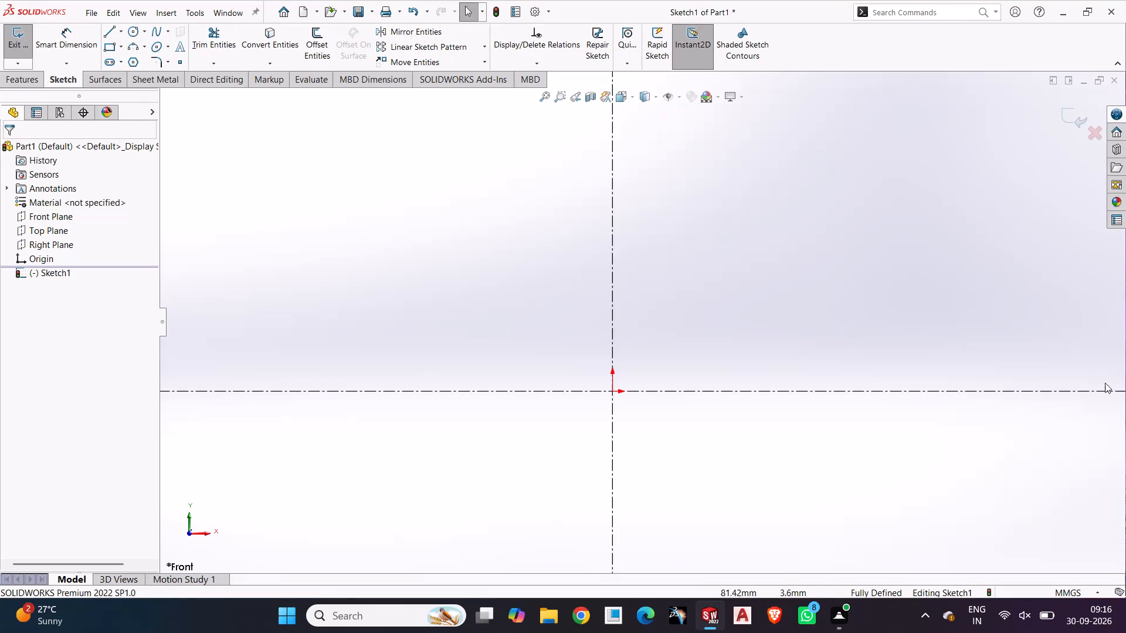
Sketch a circle centred on the origin and dimension its diameter 190 mm.
scroll(571, 406, down, 3)
scroll(568, 403, up, 3)
scroll(624, 216, down, 1)
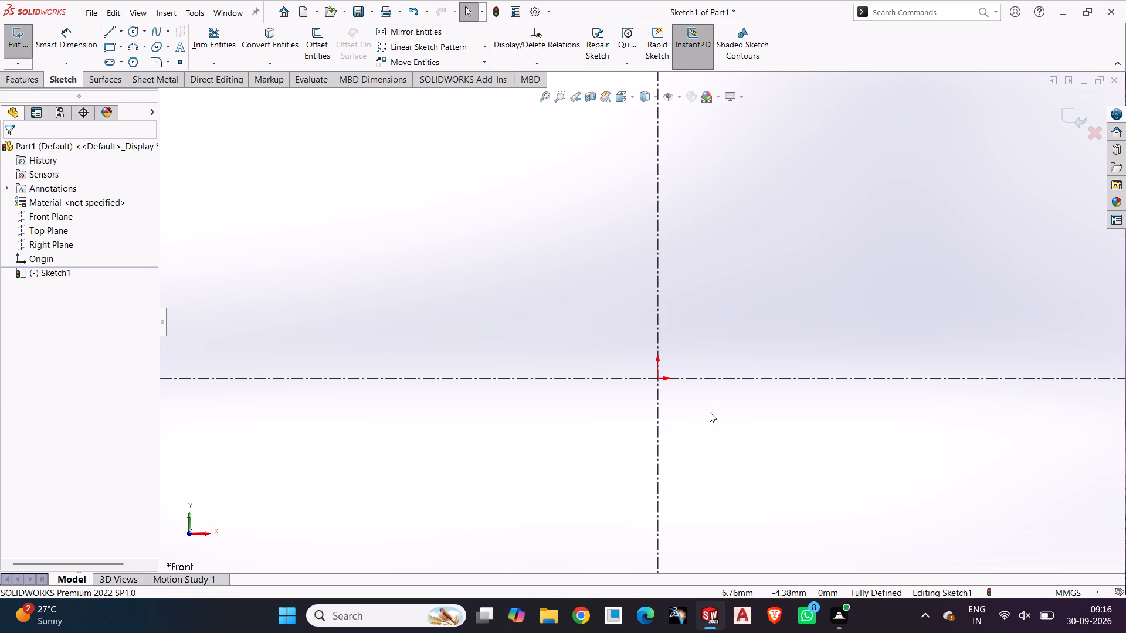
click(131, 30)
click(659, 380)
click(680, 229)
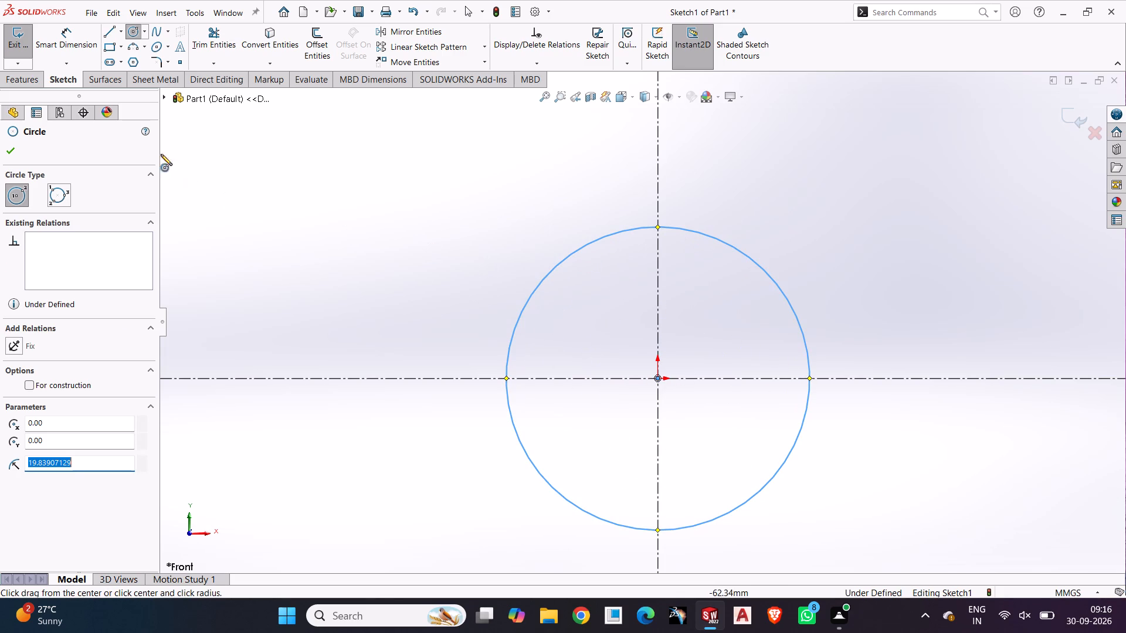
click(91, 42)
click(773, 477)
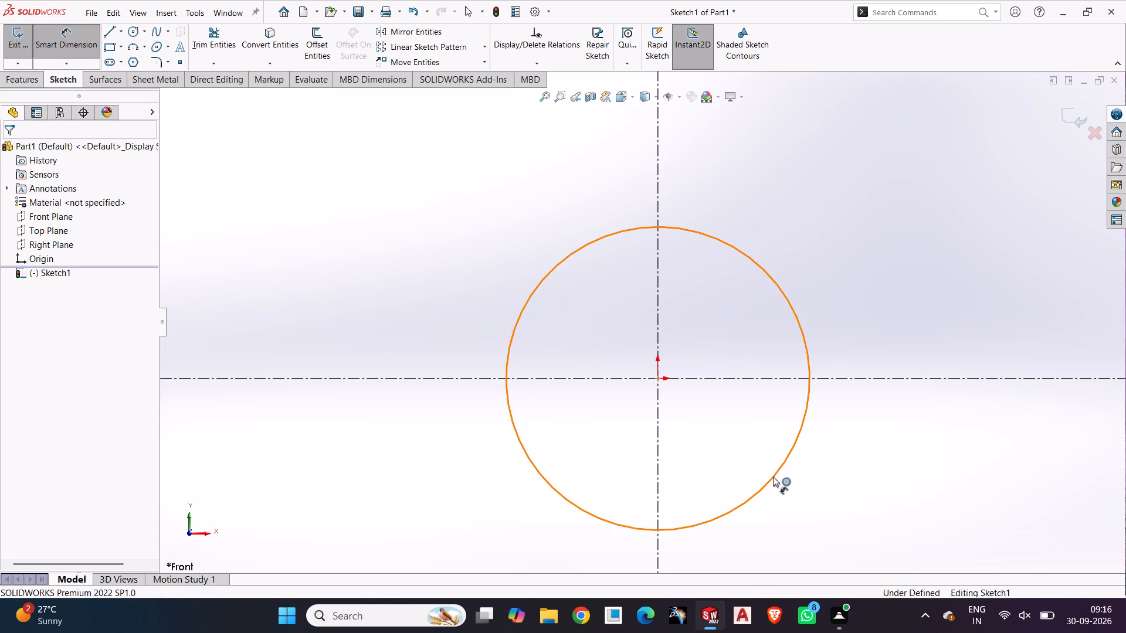
click(805, 492)
text(190)
key(Return)
click(851, 451)
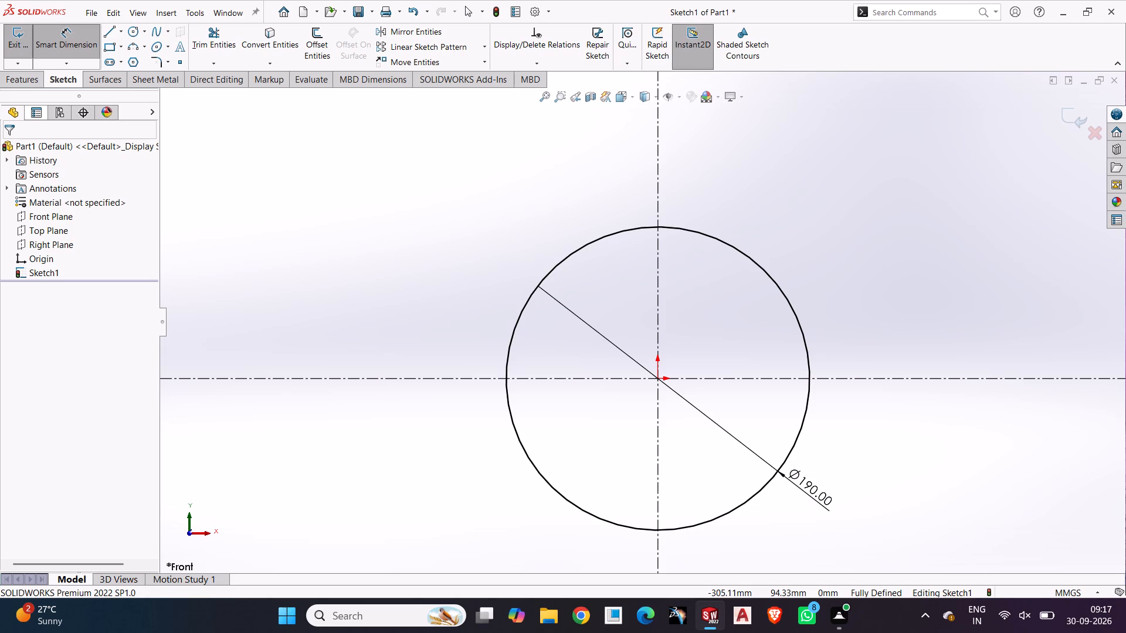
Extrude the 190 mm circle as a blind boss with a depth of 10 mm.
click(22, 84)
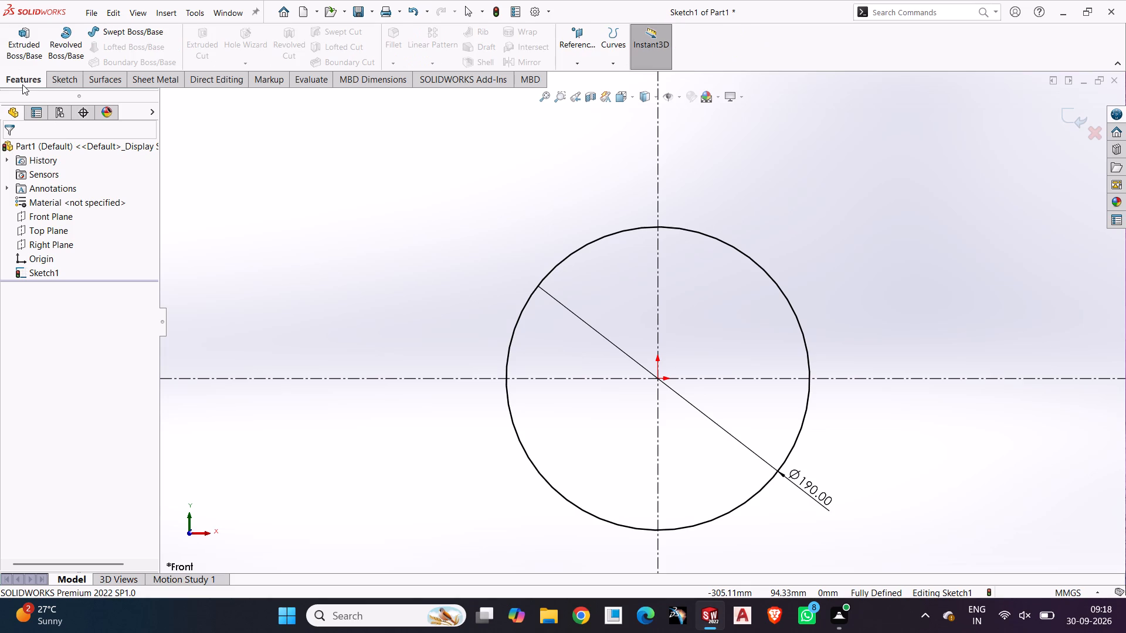
click(13, 56)
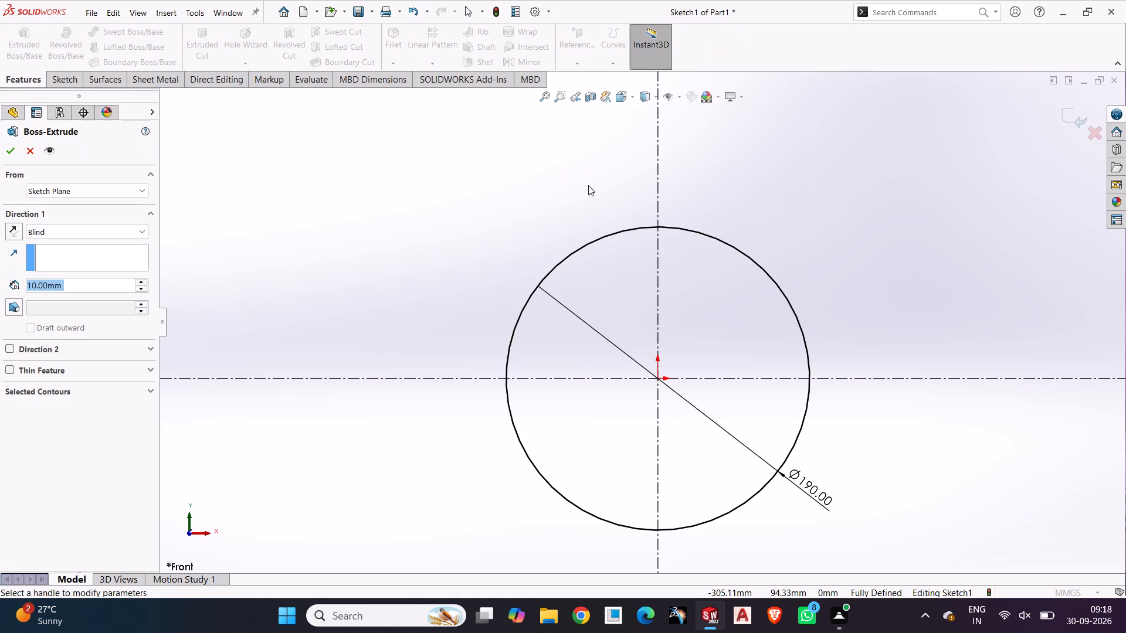
middle_drag(810, 239, 781, 257)
scroll(682, 294, down, 9)
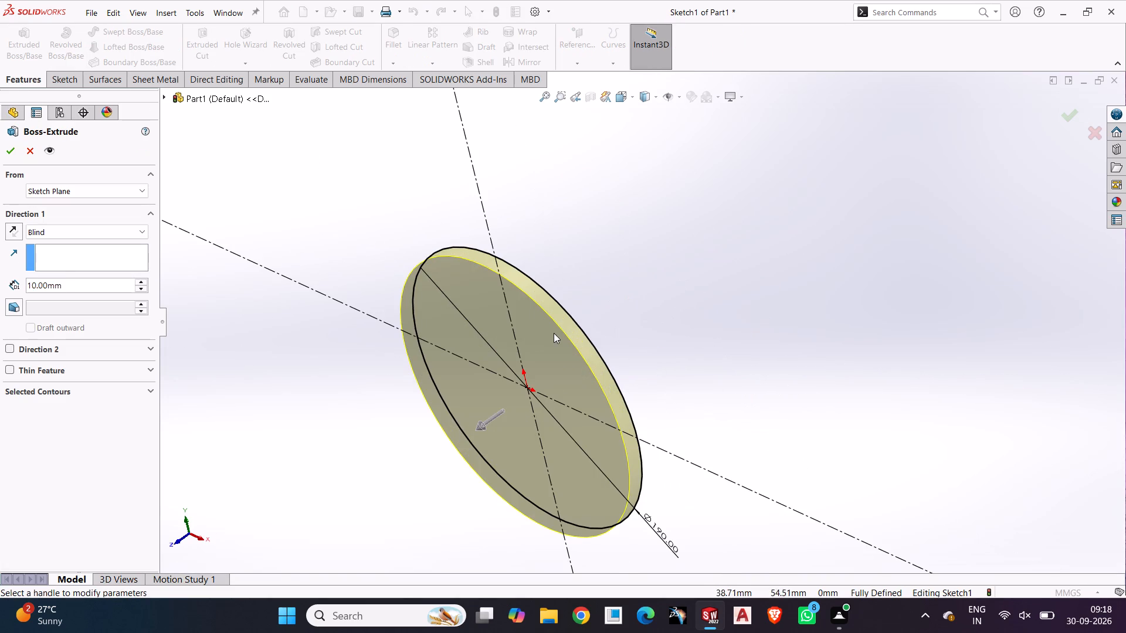
key(5)
key(Return)
click(79, 288)
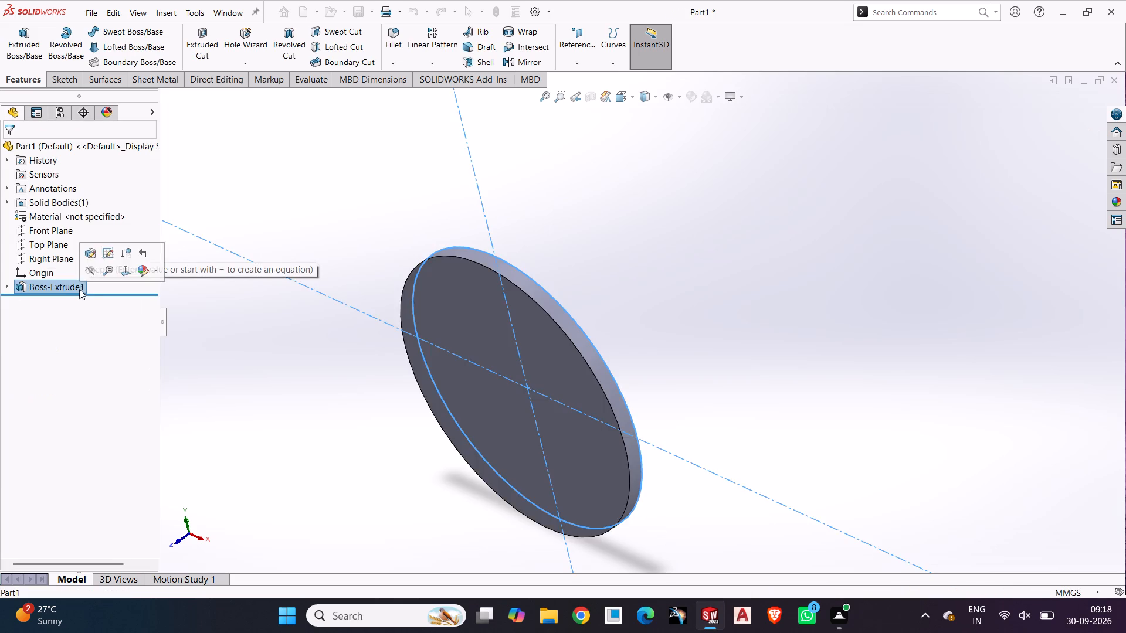
click(200, 332)
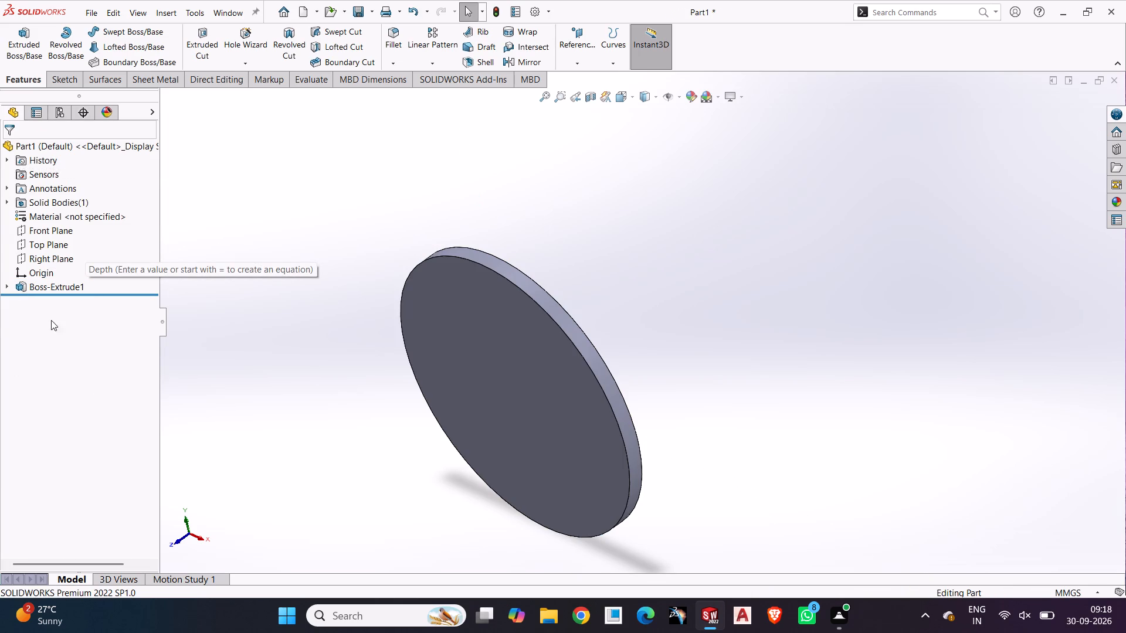
Edit the disc's extrusion and set its blind depth to 5 mm.
click(8, 284)
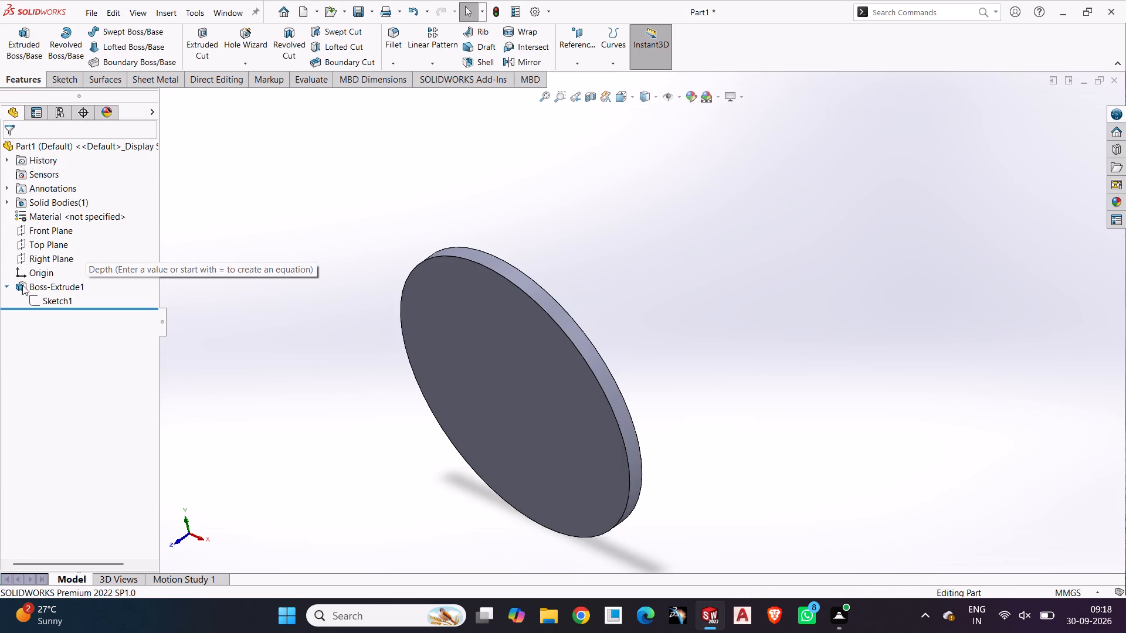
click(43, 294)
click(190, 354)
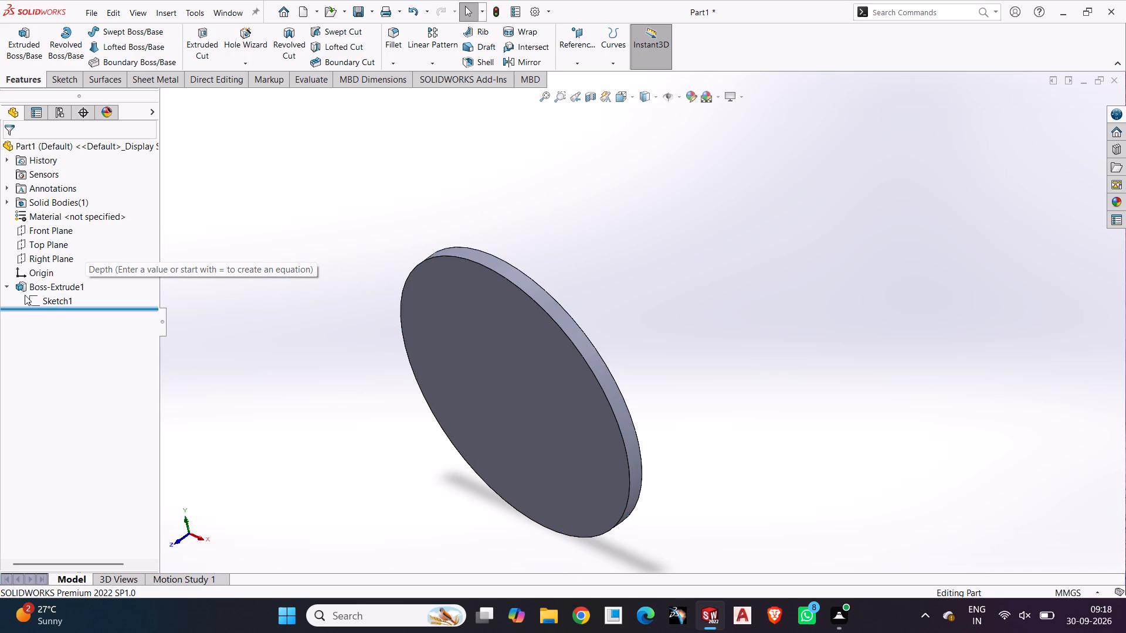
click(35, 286)
right_click(35, 286)
click(40, 244)
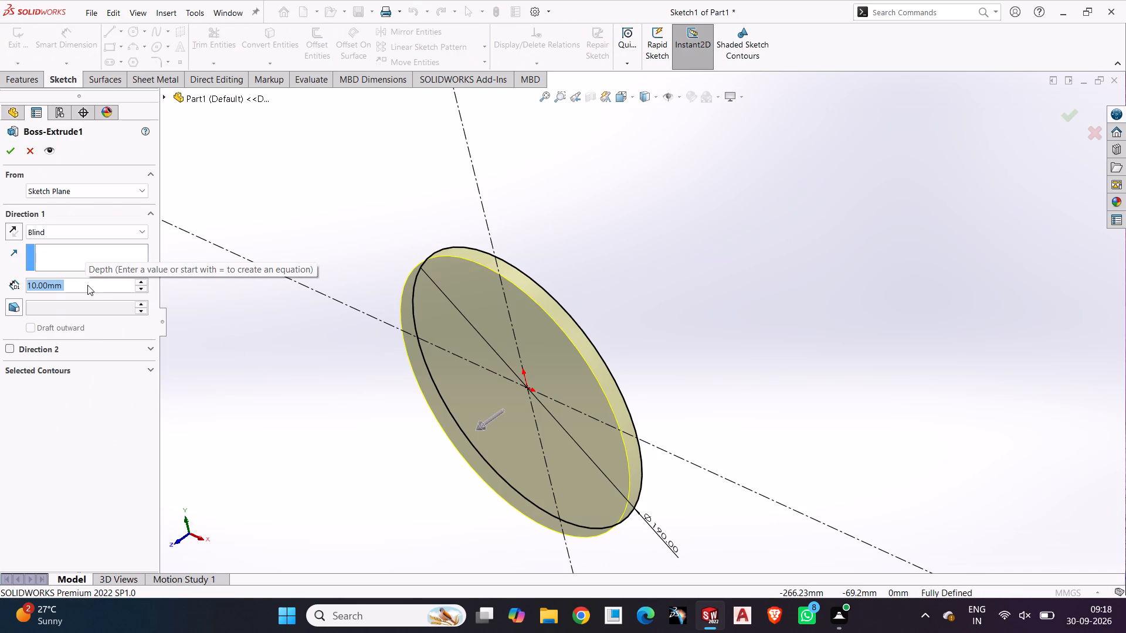
key(5)
key(Return)
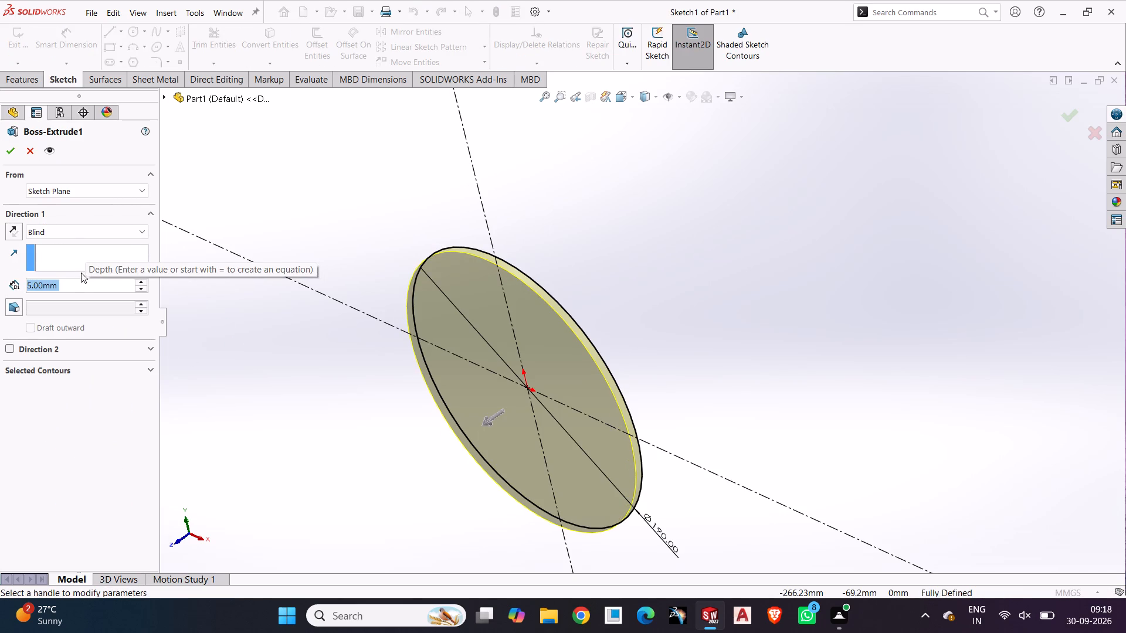
click(9, 152)
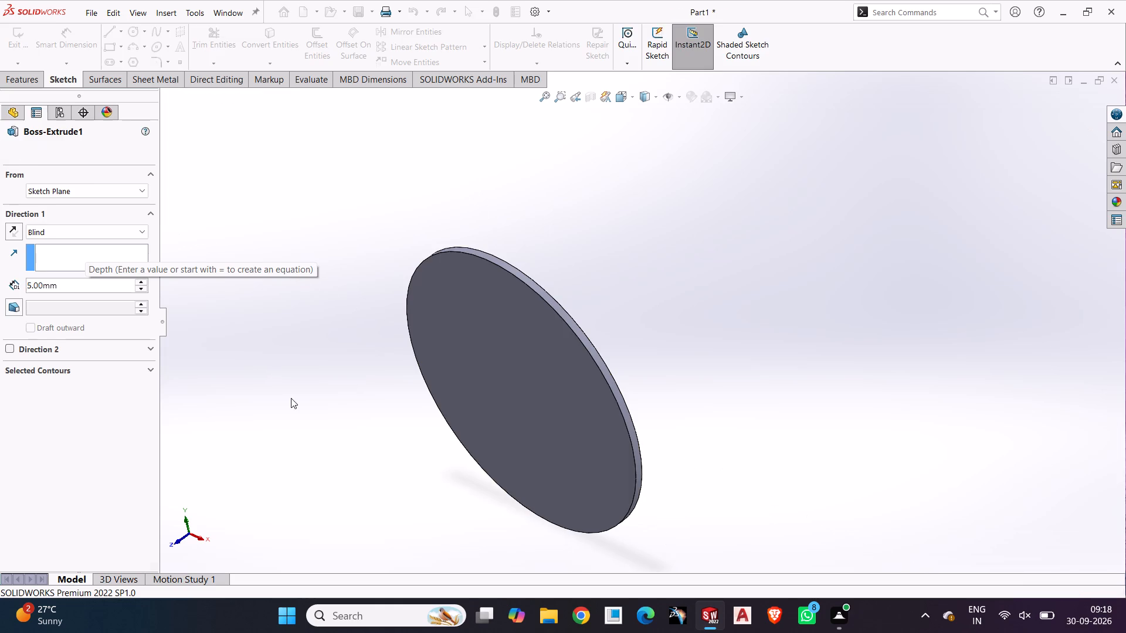
click(292, 398)
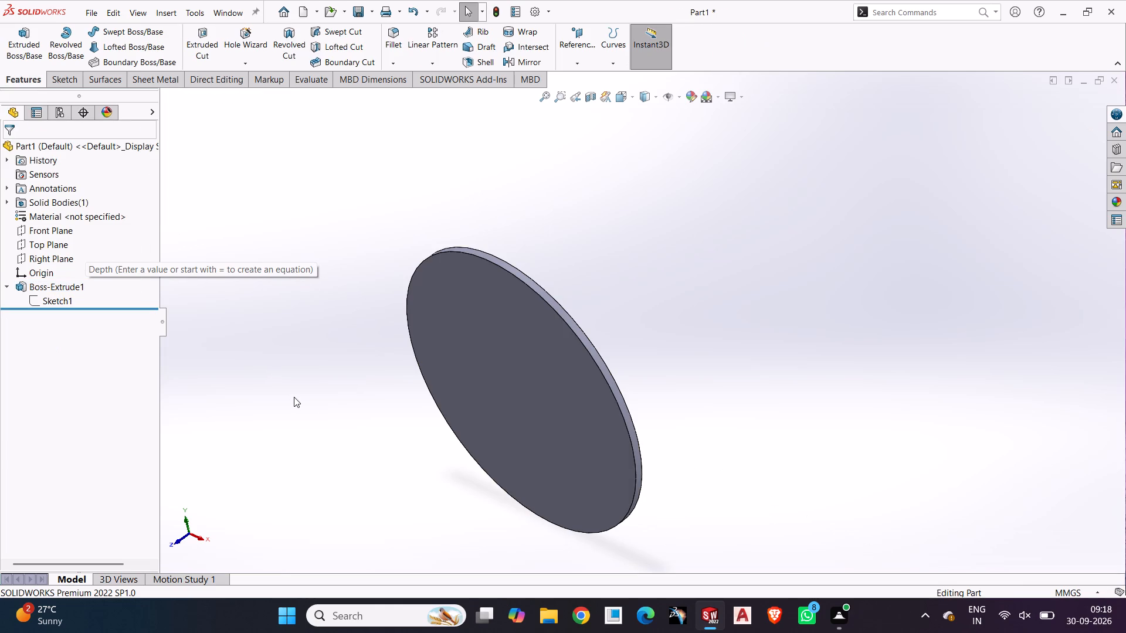
On the disc's back face, start a sketch with a circle centred on the origin and dimension its diameter 185 mm.
middle_drag(679, 365, 544, 439)
scroll(679, 365, down, 1)
click(540, 393)
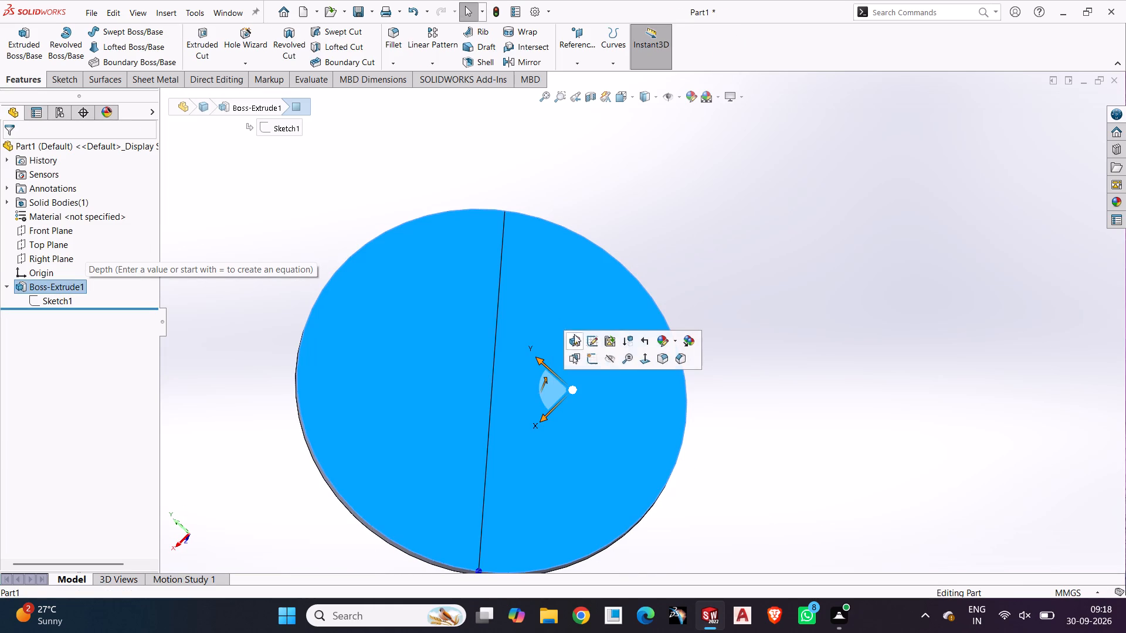
click(593, 361)
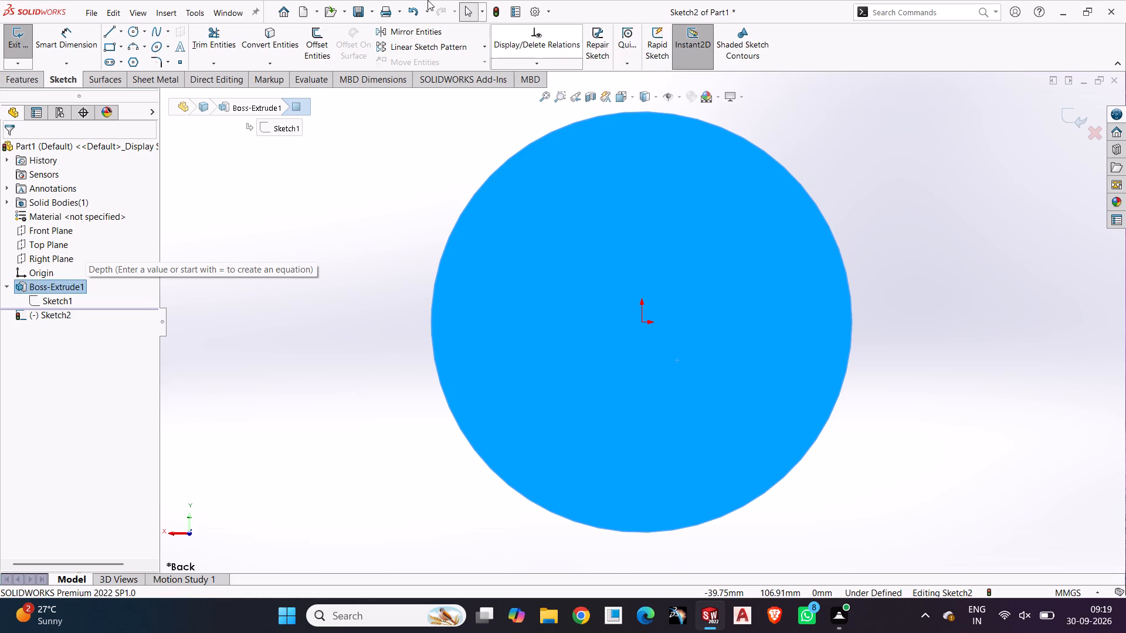
click(338, 429)
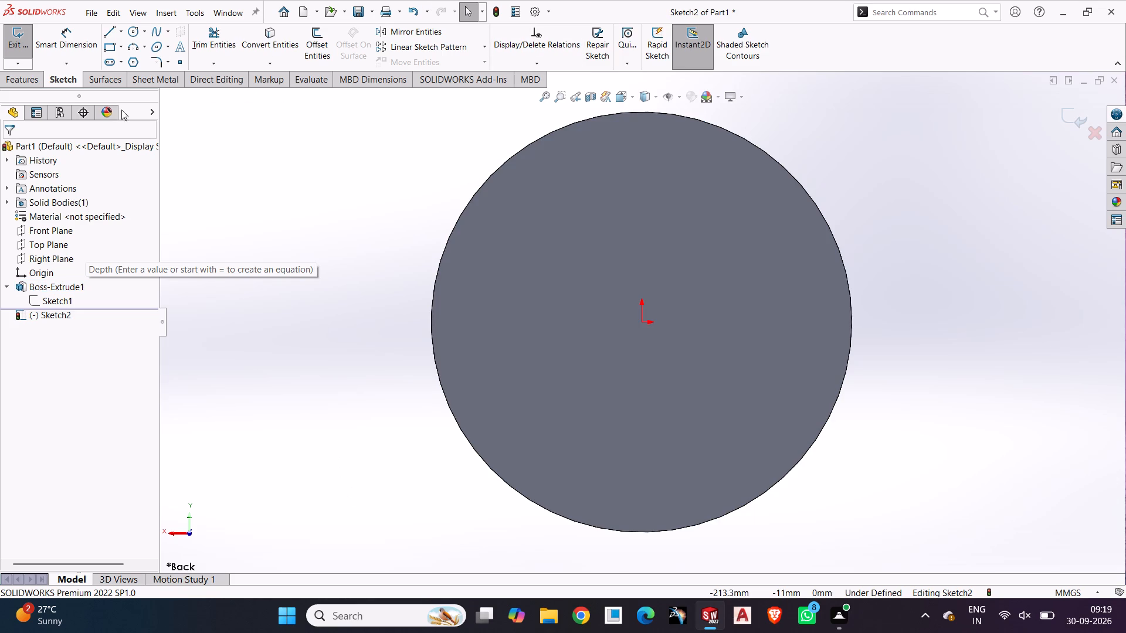
click(135, 36)
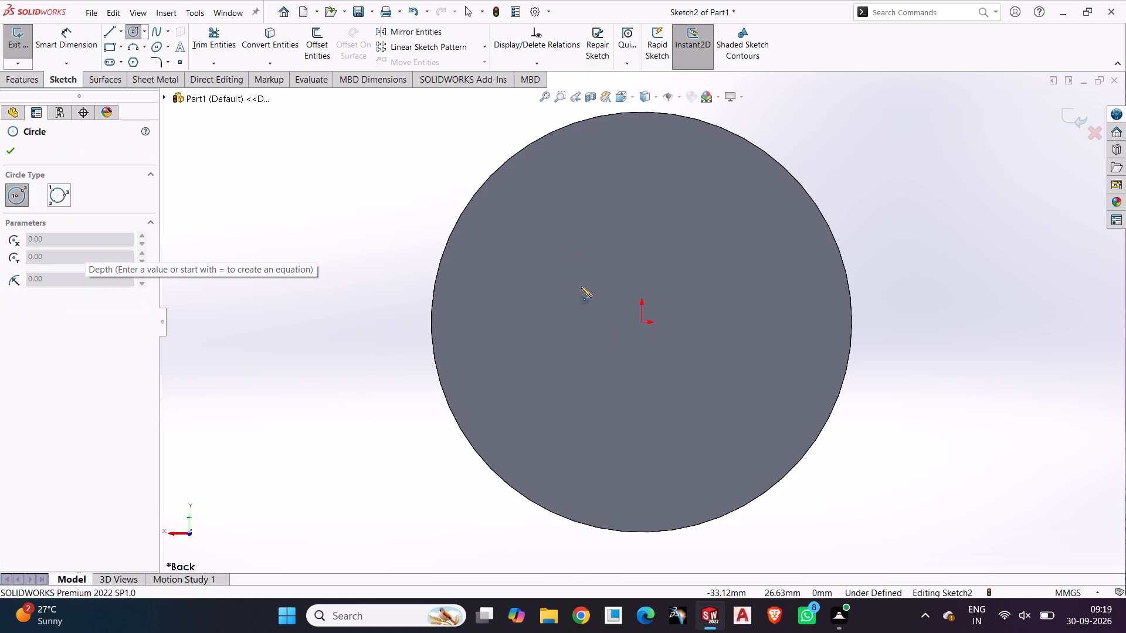
click(642, 319)
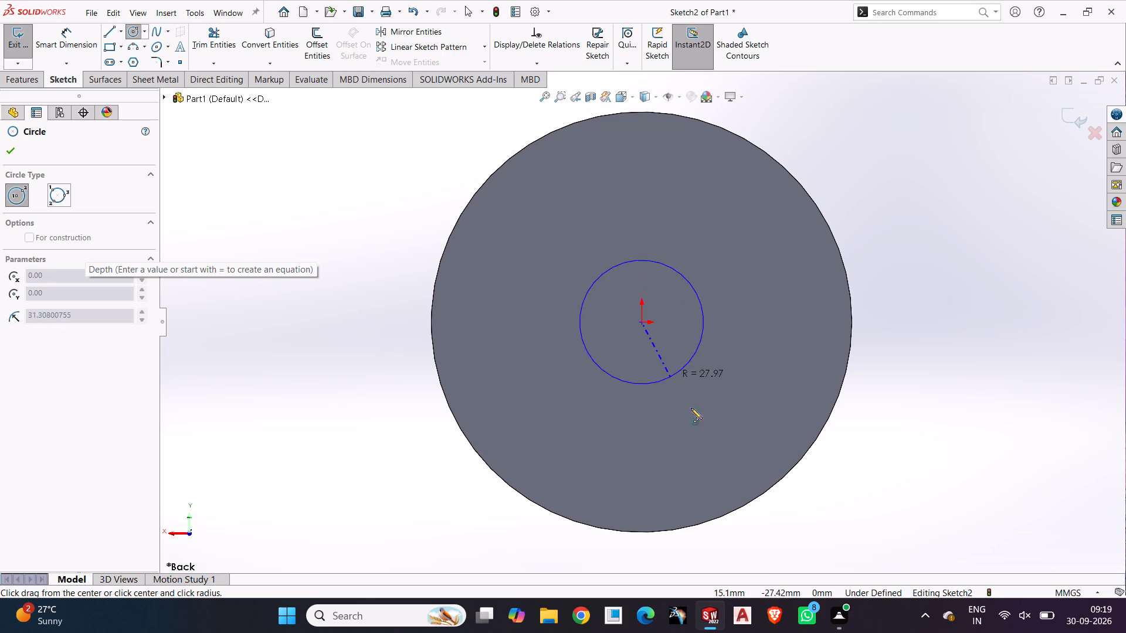
click(730, 467)
click(73, 53)
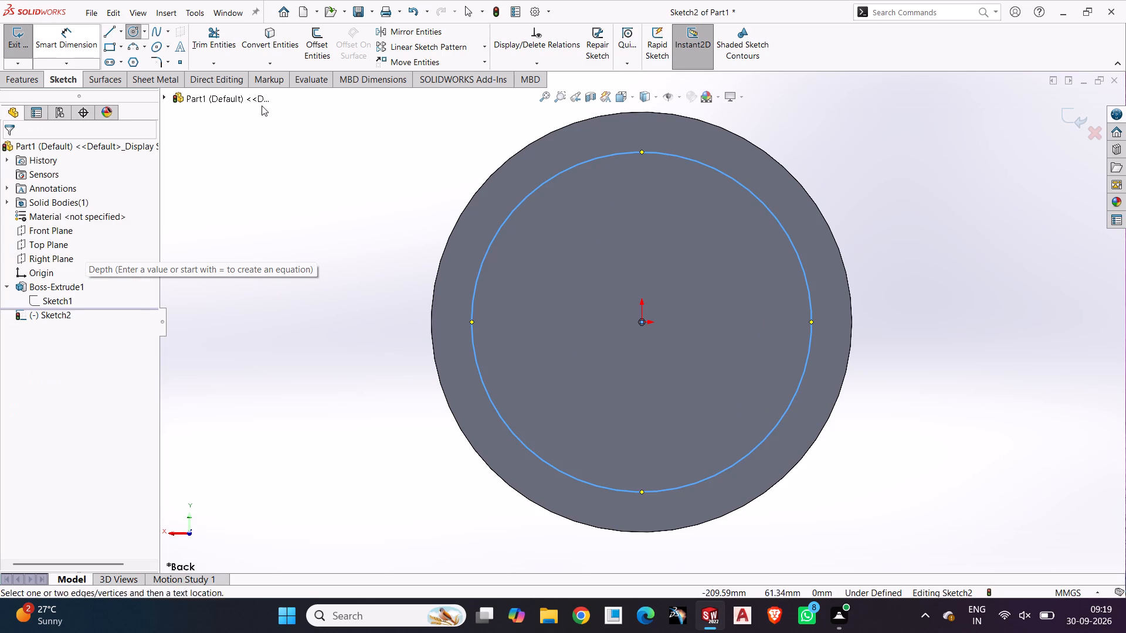
click(698, 489)
click(716, 473)
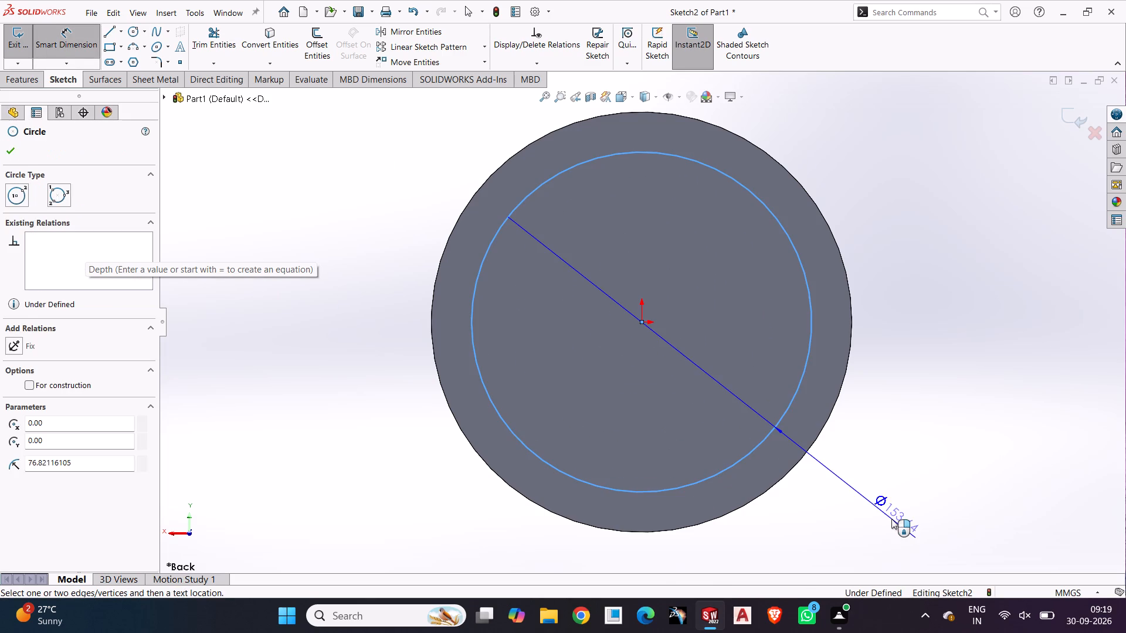
click(891, 519)
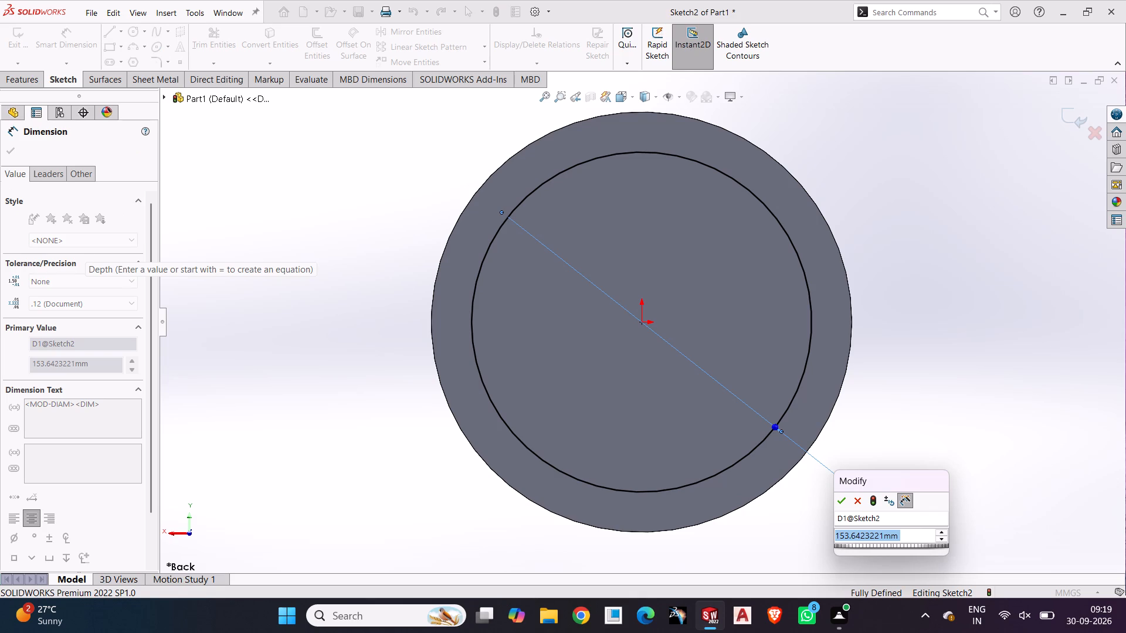
text(185)
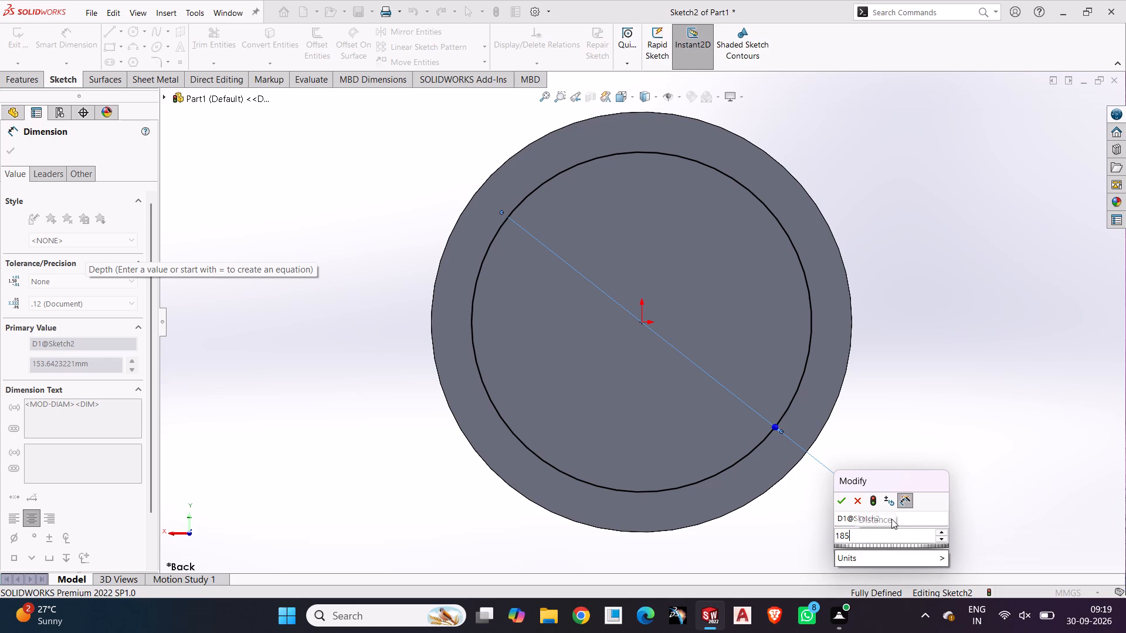
key(Return)
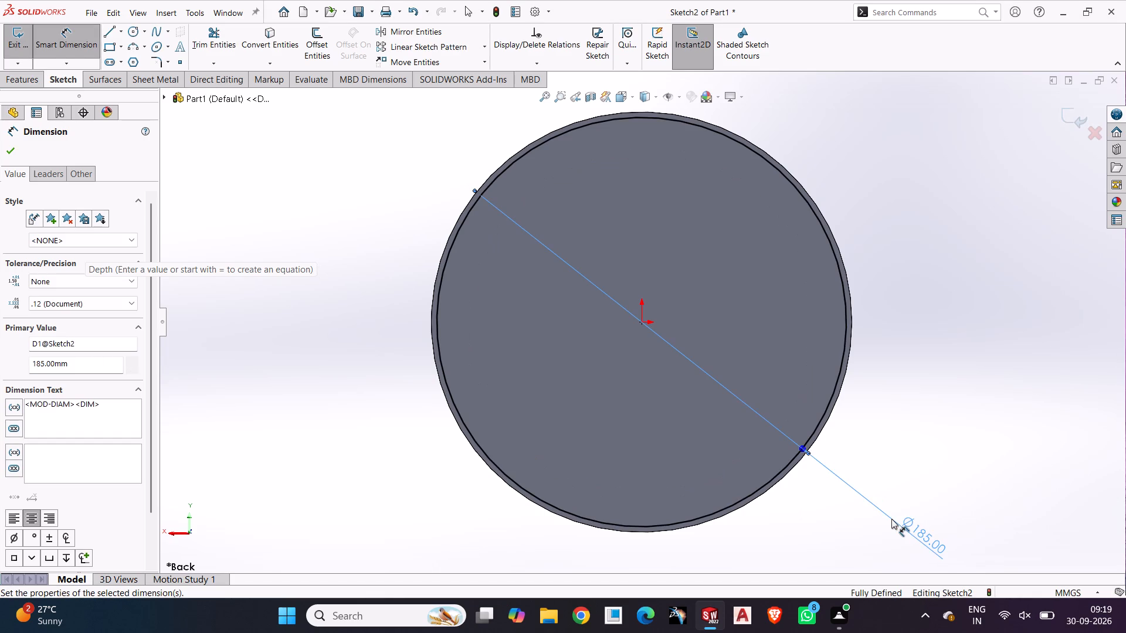
Set the diameter of the circle on the disc's back face to 170 mm.
double_click(925, 533)
text(170)
key(Return)
click(938, 407)
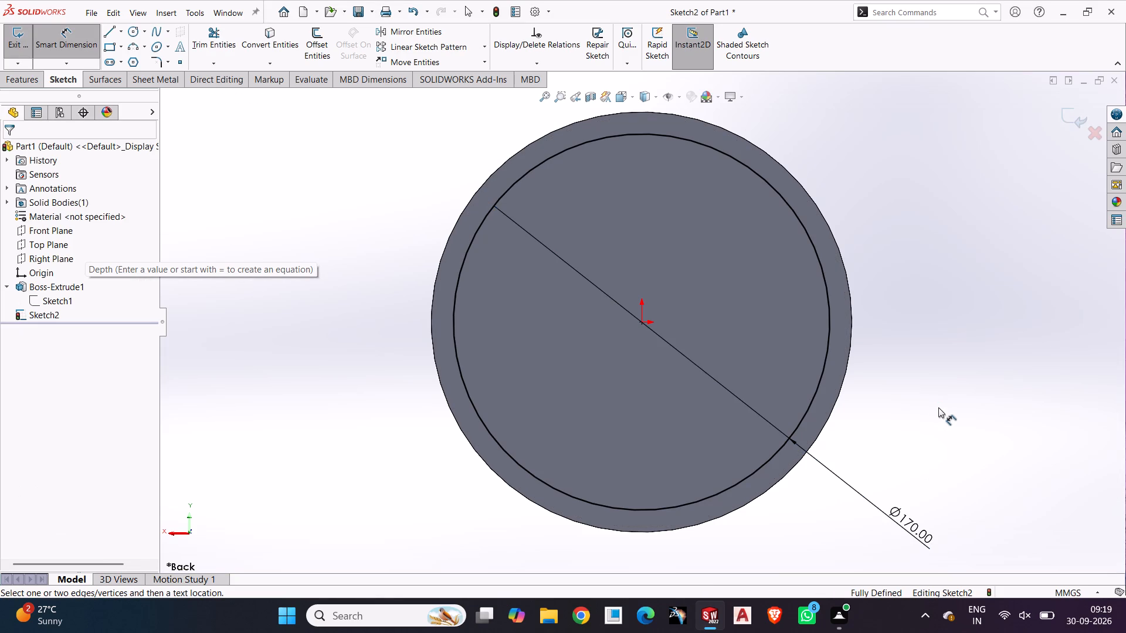
Extrude the 170 mm circle 5 mm blind from the disc's back face, merged with the disc.
click(33, 76)
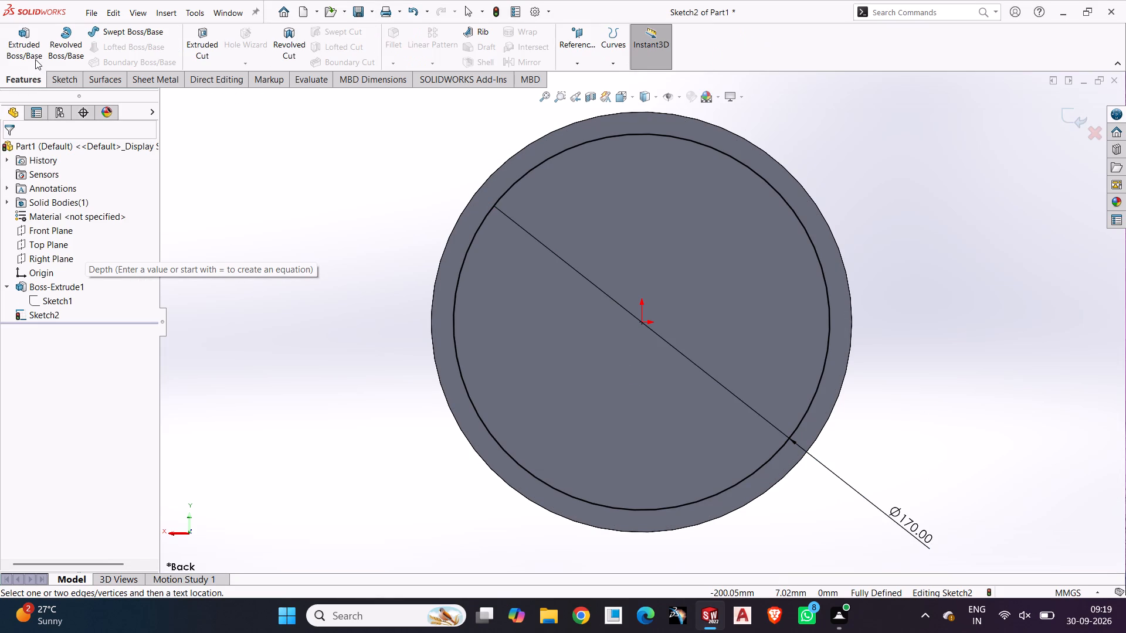
click(24, 45)
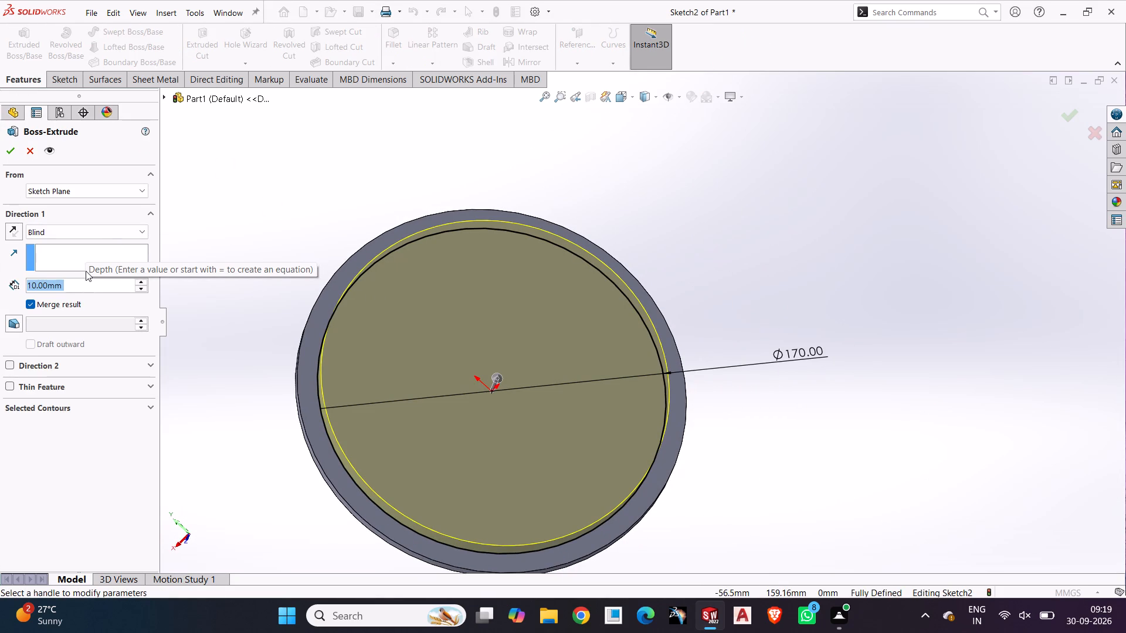
key(5)
key(Return)
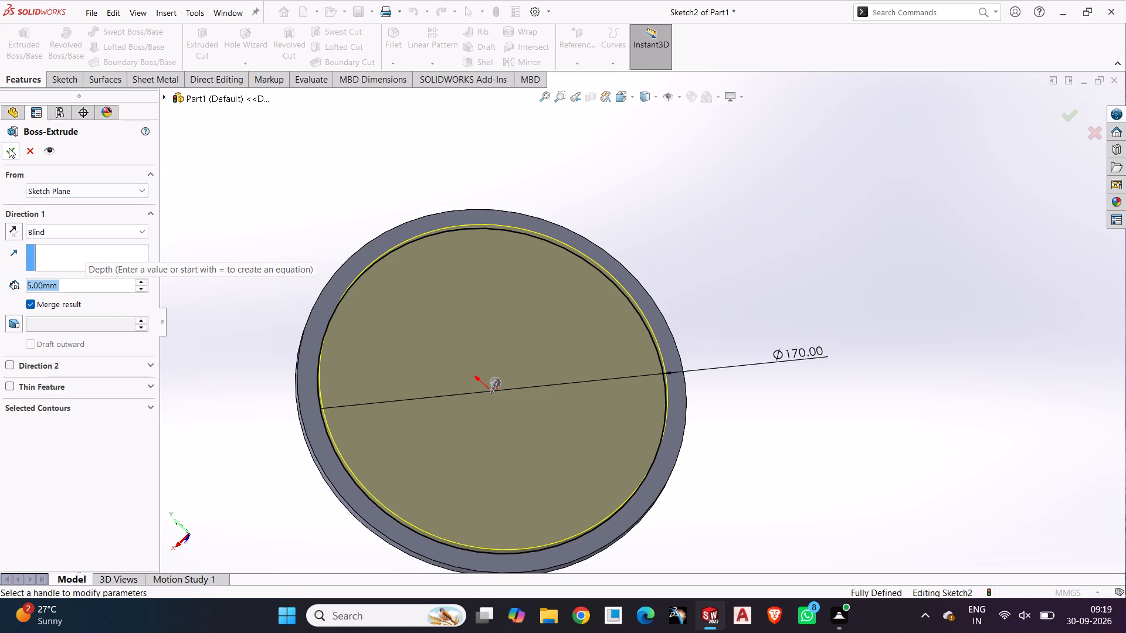
click(9, 148)
click(439, 171)
On the raised circular face, start a sketch with an origin-centred circle of 95 mm radius, matching the disc's outer edge.
click(476, 252)
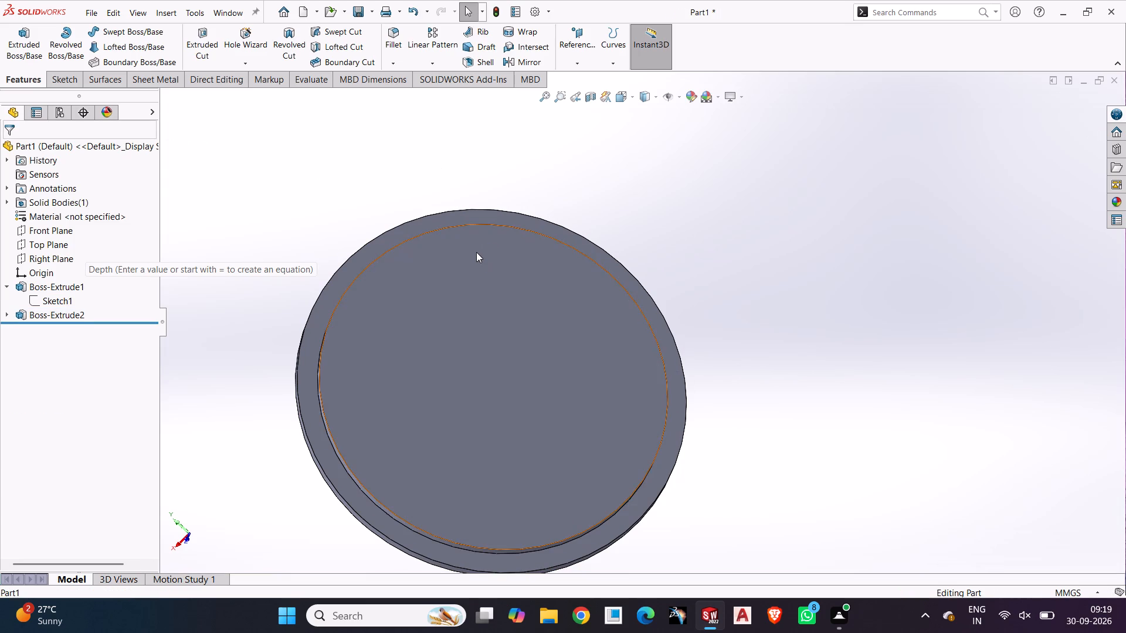
click(524, 215)
click(327, 188)
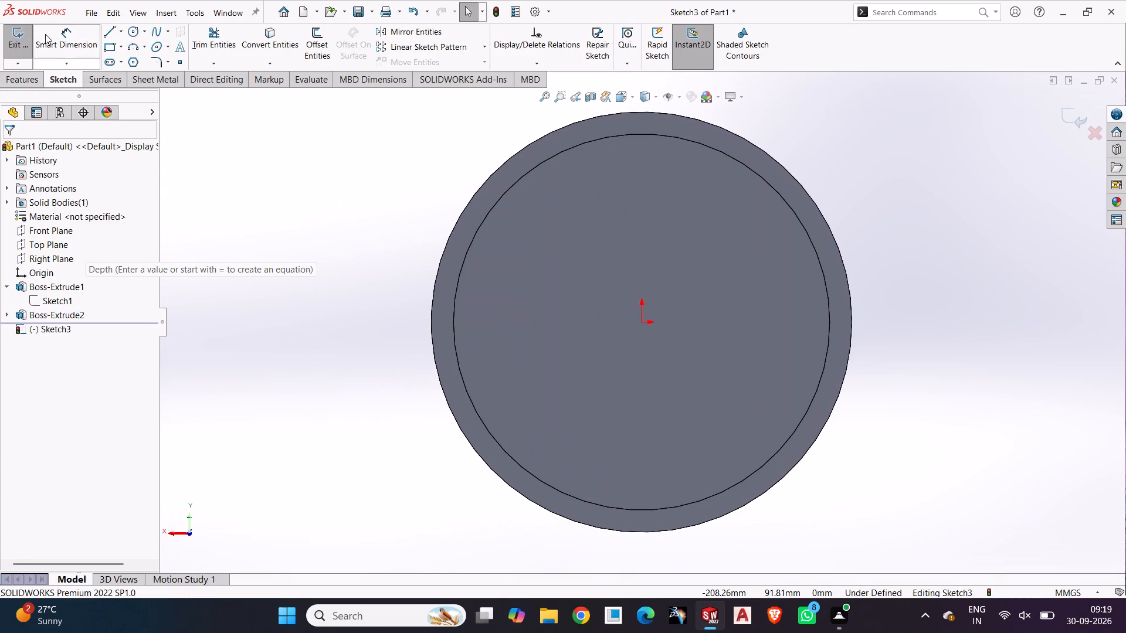
click(134, 25)
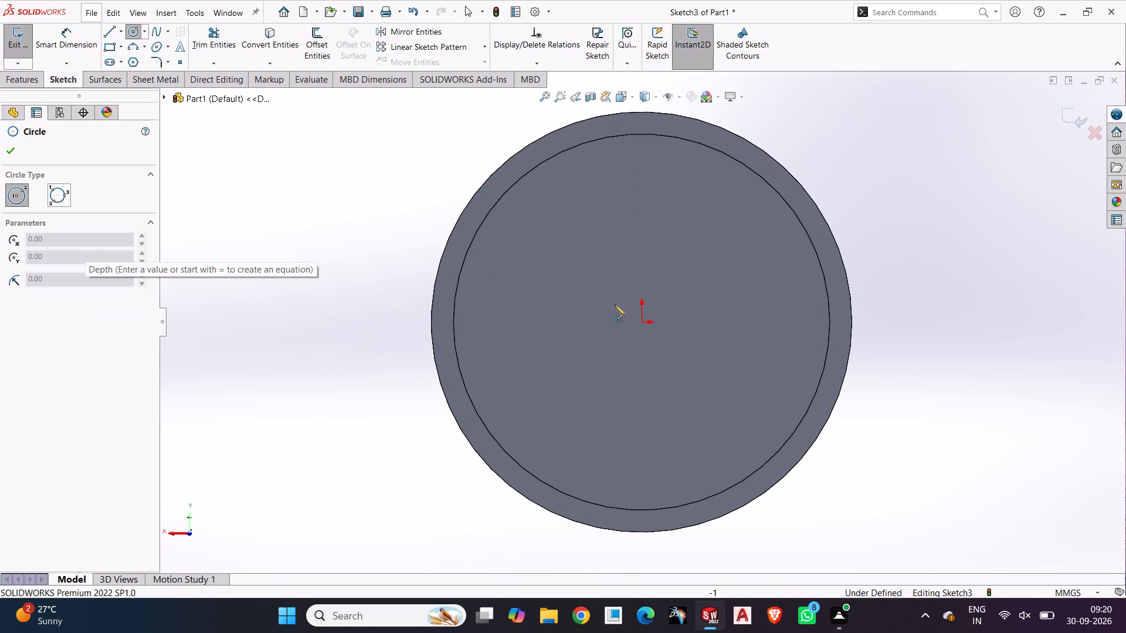
click(642, 322)
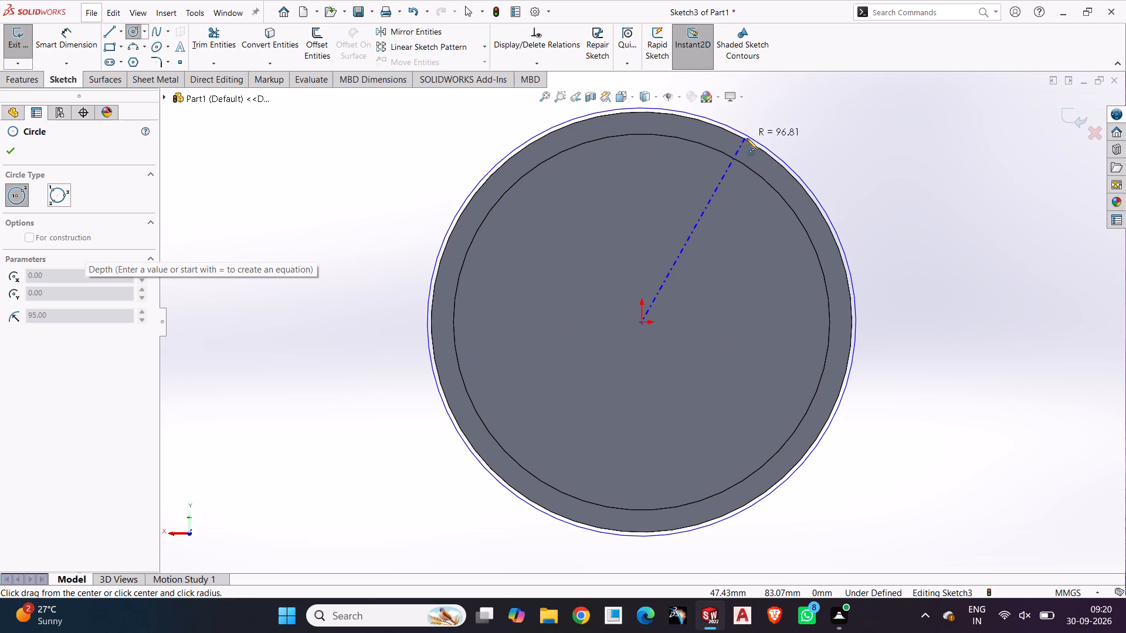
click(747, 138)
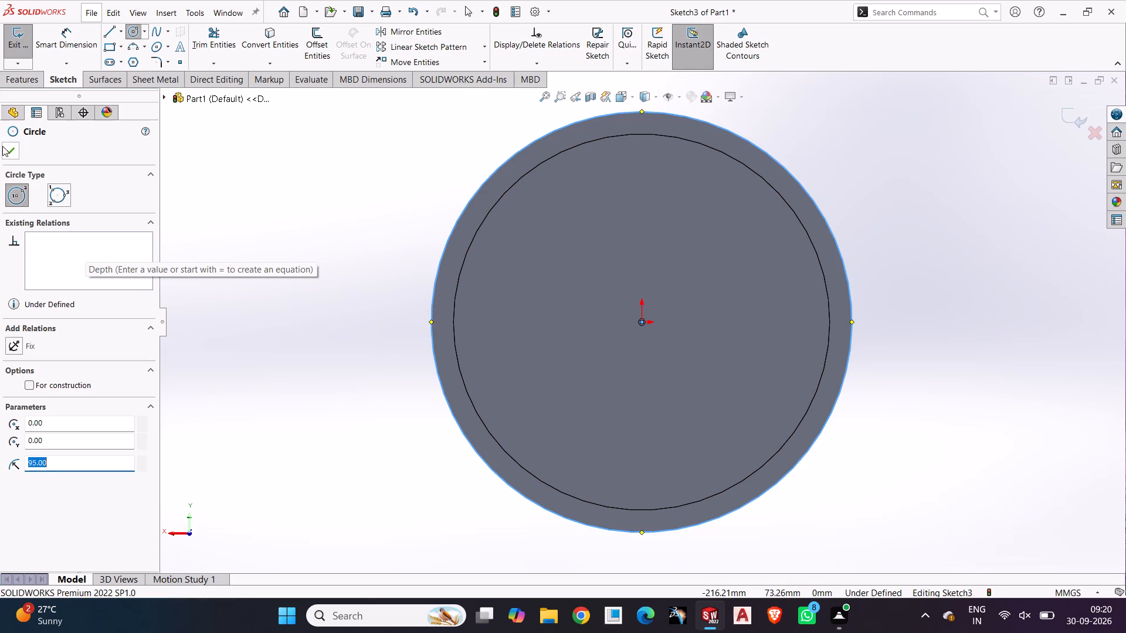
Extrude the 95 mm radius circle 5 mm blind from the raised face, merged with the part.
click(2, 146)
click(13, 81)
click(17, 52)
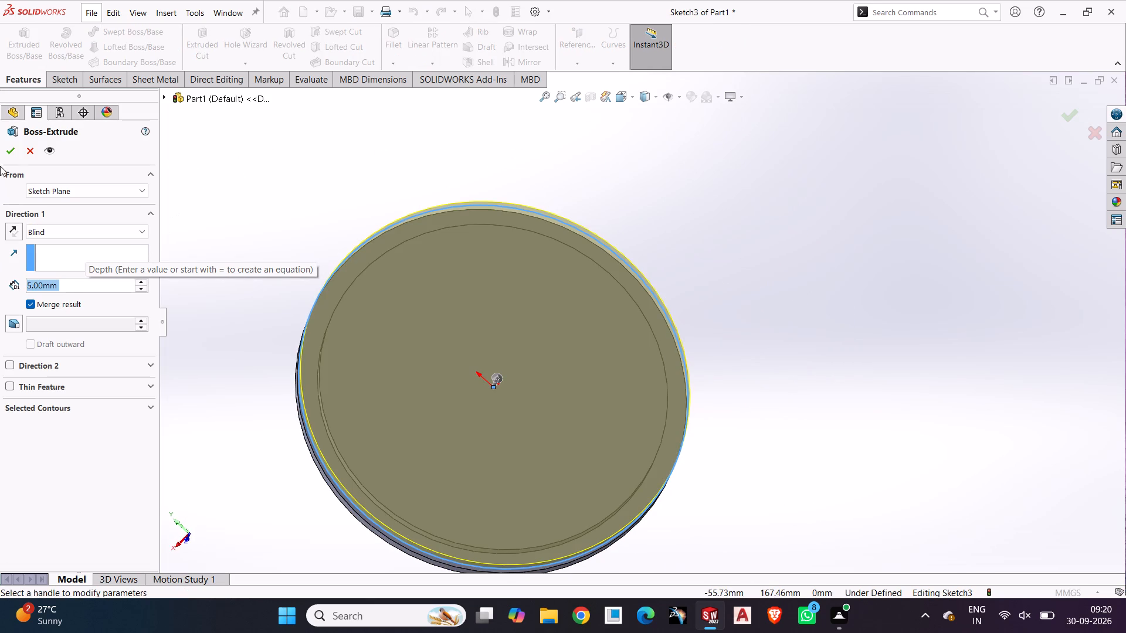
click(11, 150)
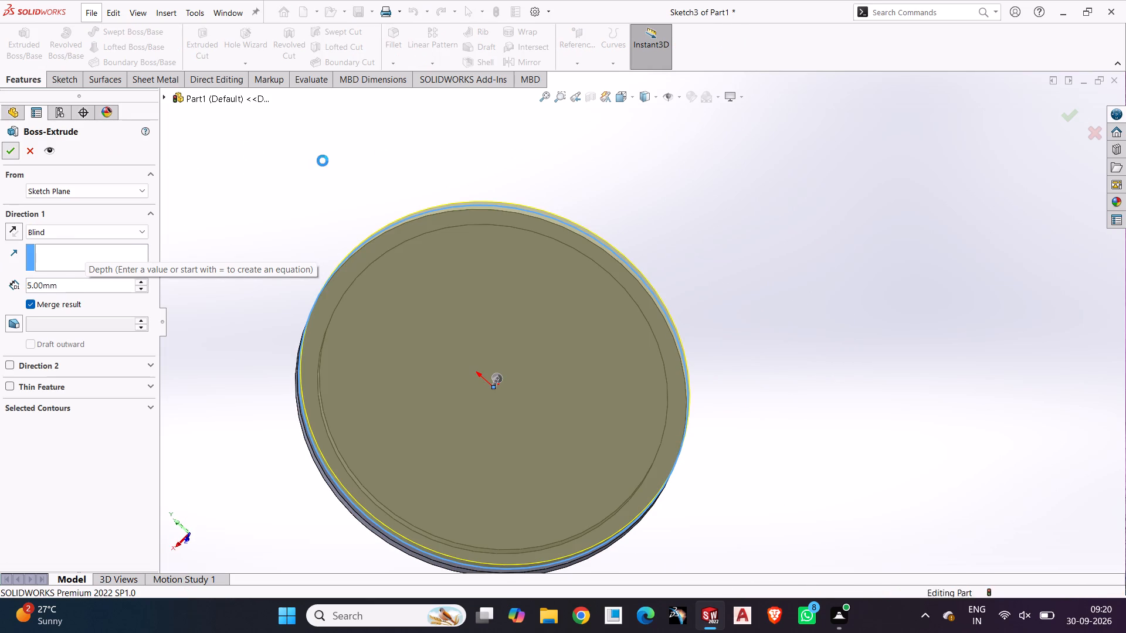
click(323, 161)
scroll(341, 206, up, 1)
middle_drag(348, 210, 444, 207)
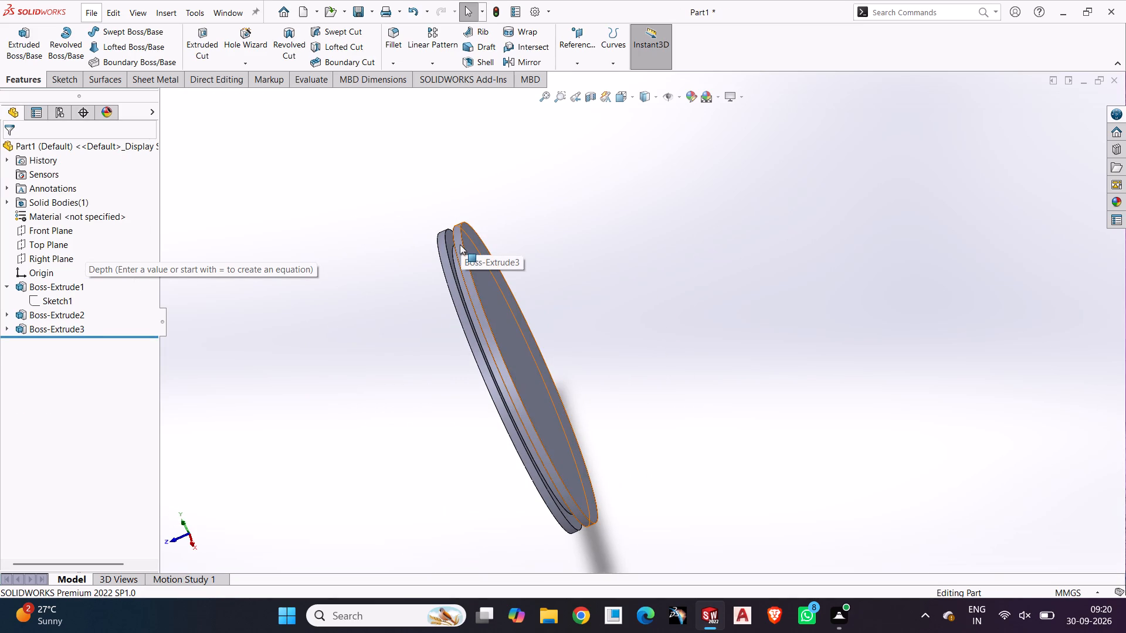
Undo the last extrusion, its circle sketch and the 5 mm extrusion, back to the open sketch of the 170 mm circle.
key(ctrl+z)
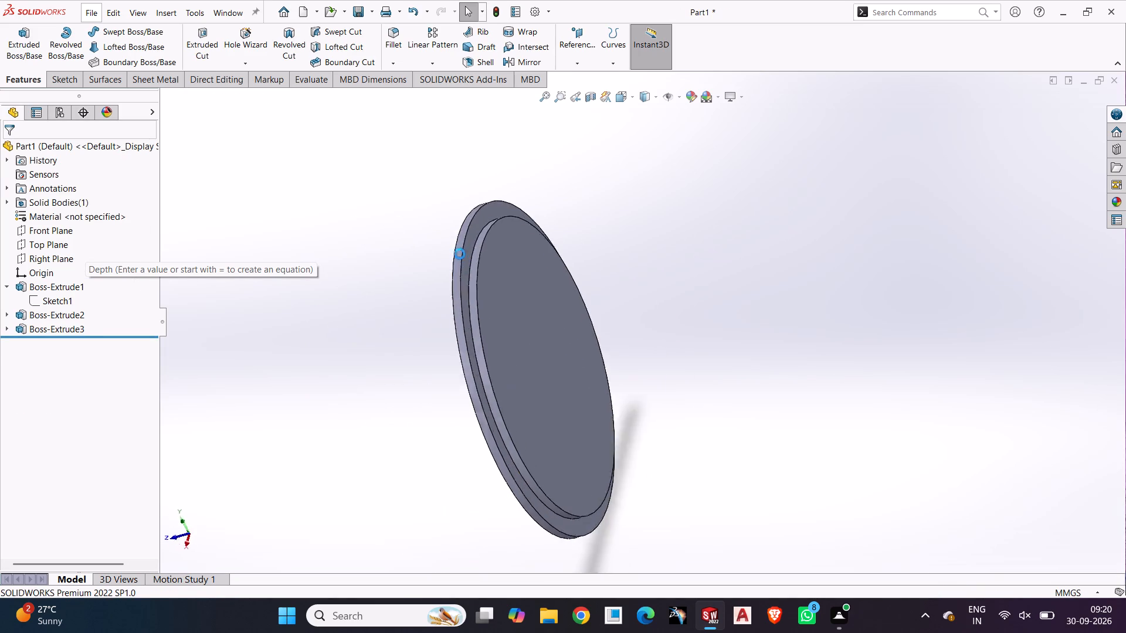
middle_drag(362, 243, 430, 280)
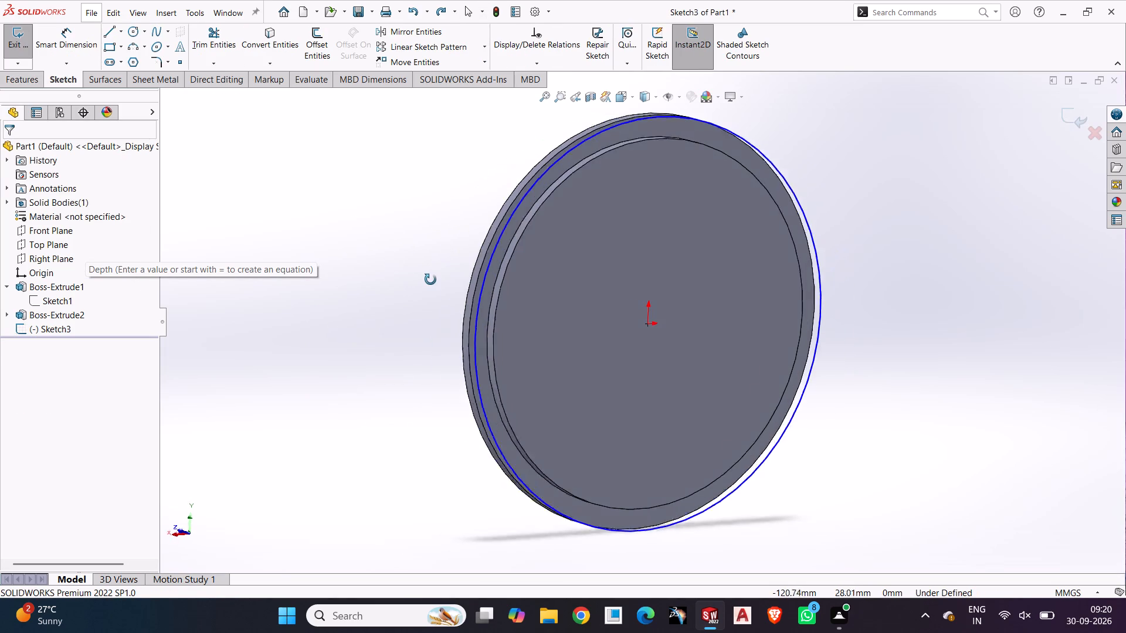
middle_drag(430, 280, 439, 284)
key(ctrl+z)
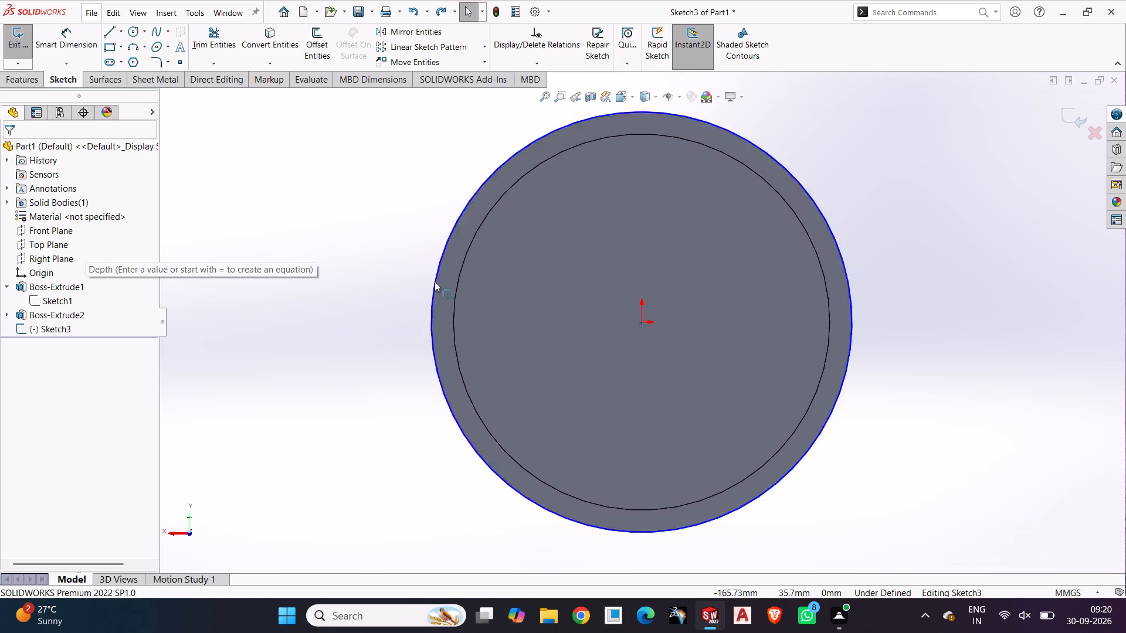
middle_drag(344, 227, 404, 288)
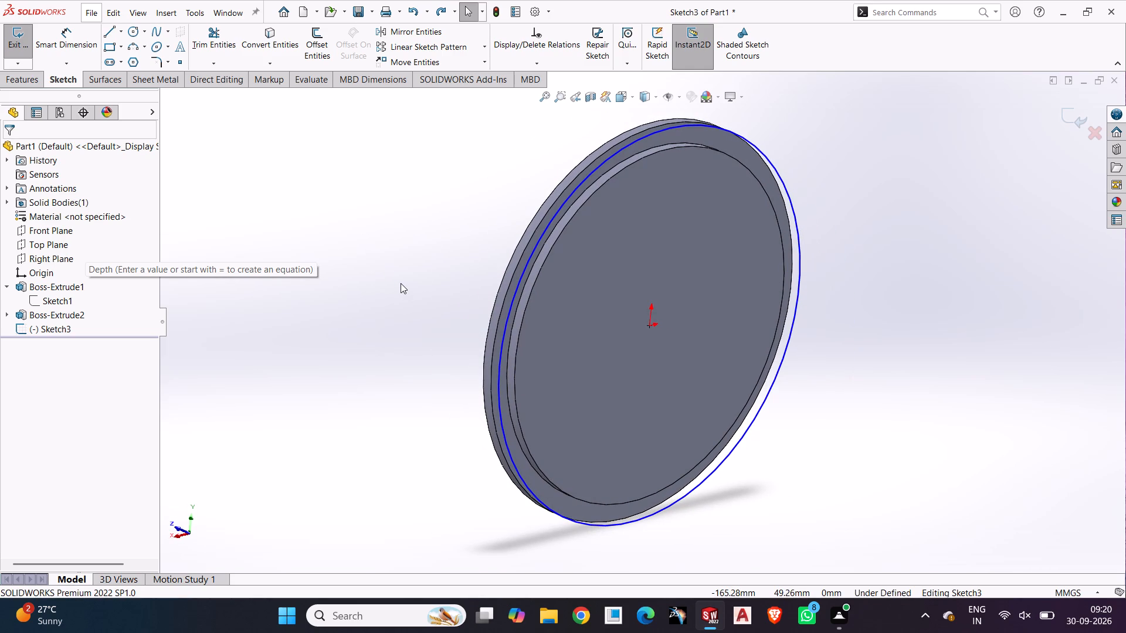
key(ctrl+z)
key(ctrl+z)
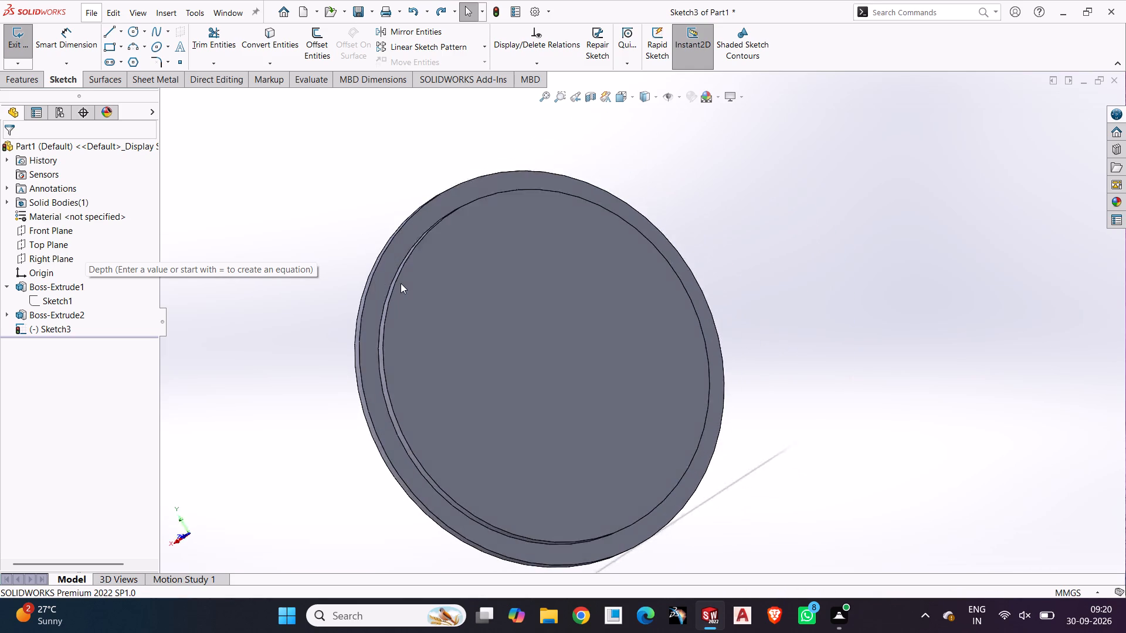
middle_drag(365, 336, 373, 337)
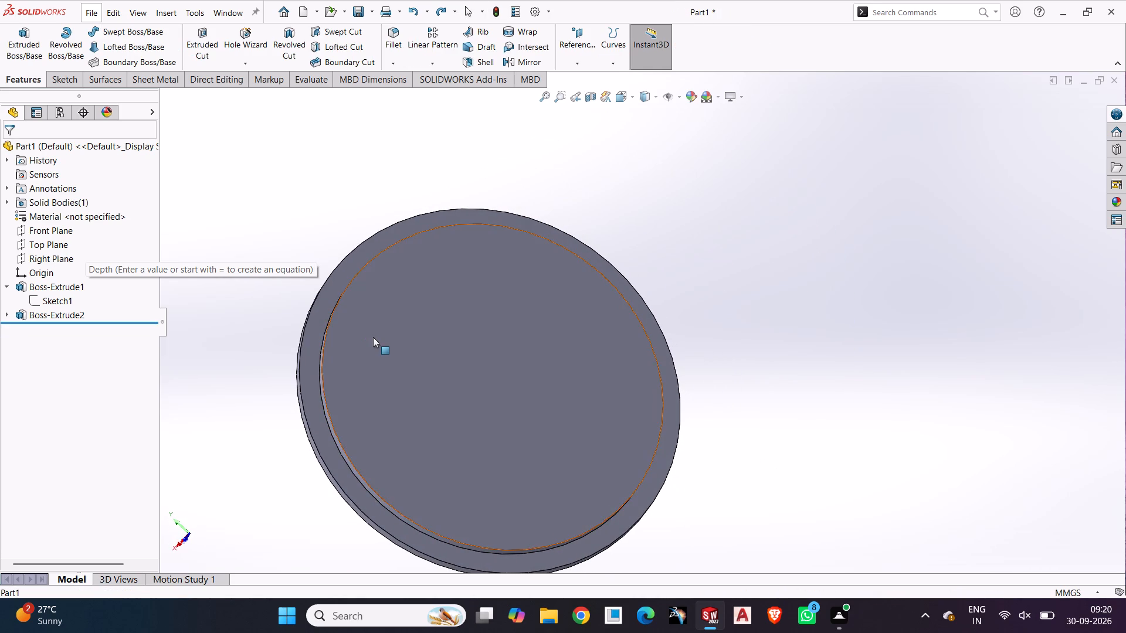
key(ctrl+z)
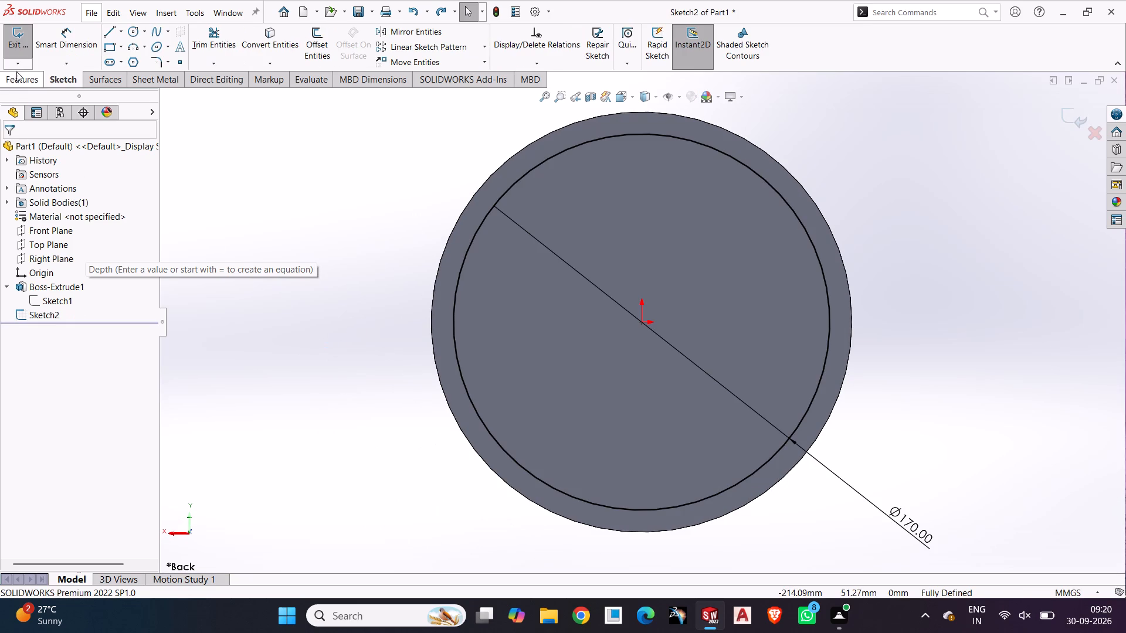
Extrude the 170 mm circle 15 mm blind from the disc's back face, merged with the disc.
click(13, 80)
click(22, 41)
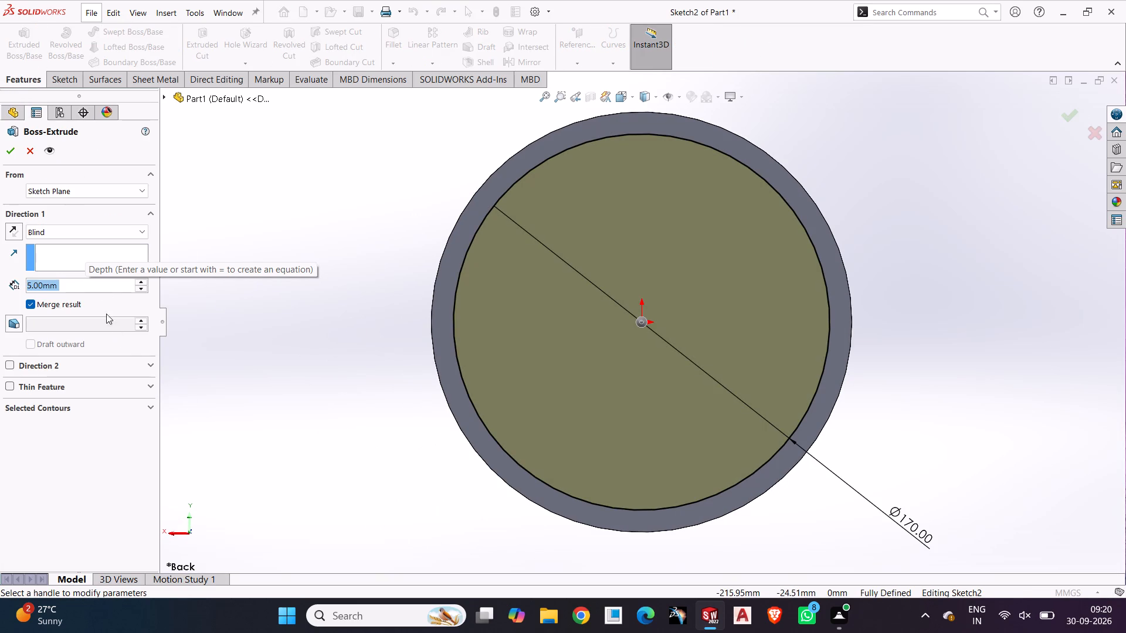
click(135, 283)
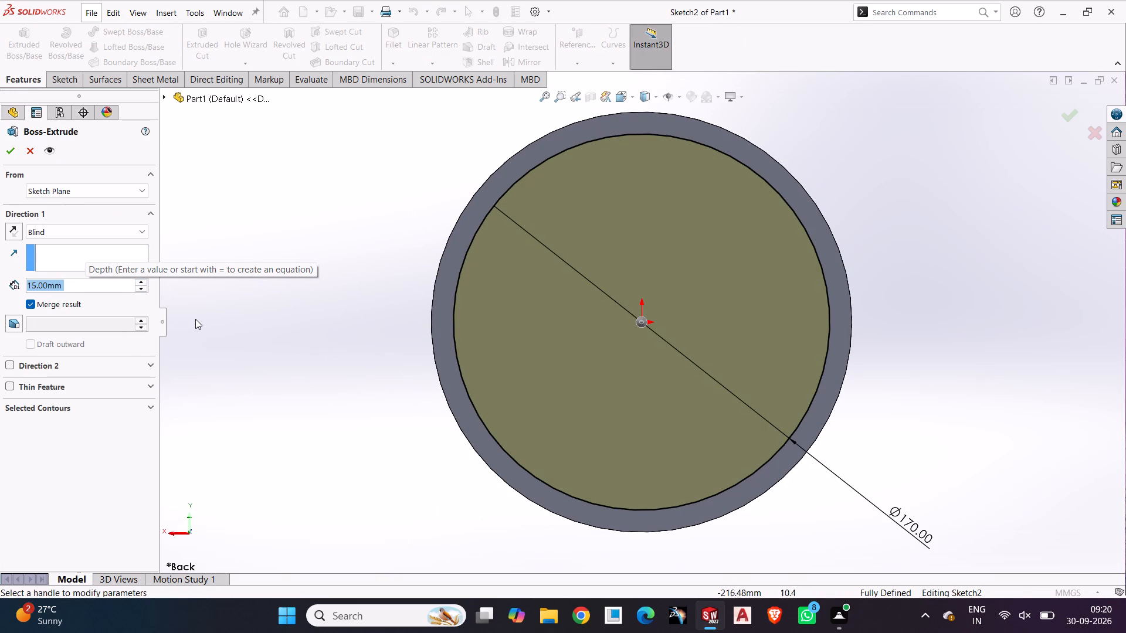
middle_drag(368, 366, 457, 281)
middle_drag(462, 280, 486, 329)
scroll(486, 329, up, 1)
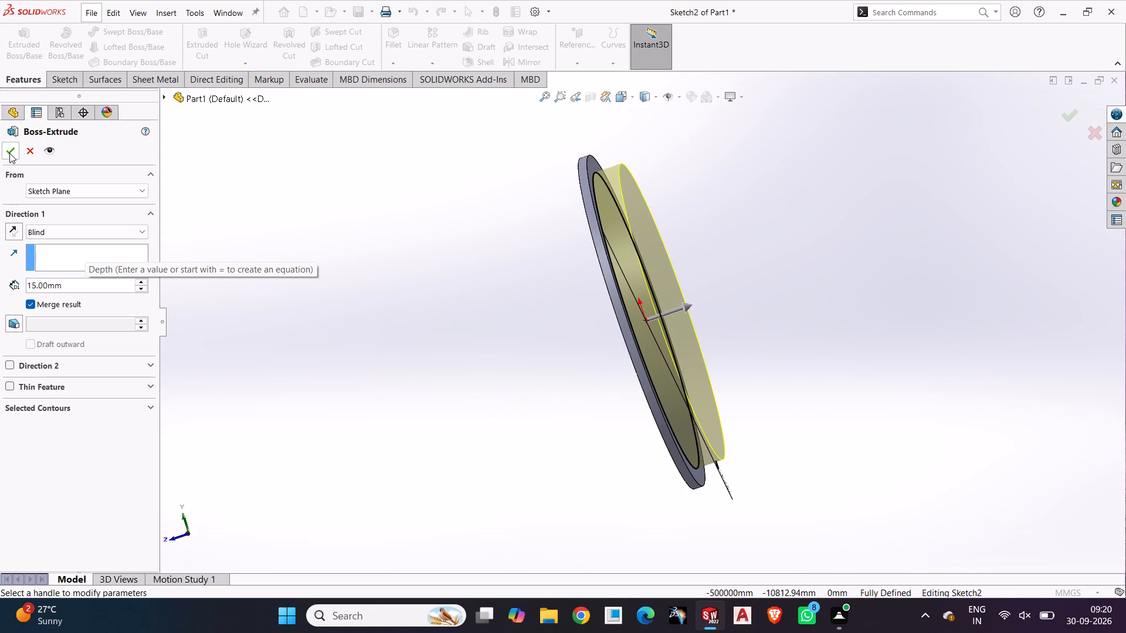
click(9, 153)
click(321, 336)
On the raised circular face, start a sketch with an origin-centred circle of 95 mm radius, matching the disc's outer edge.
middle_drag(429, 332, 330, 357)
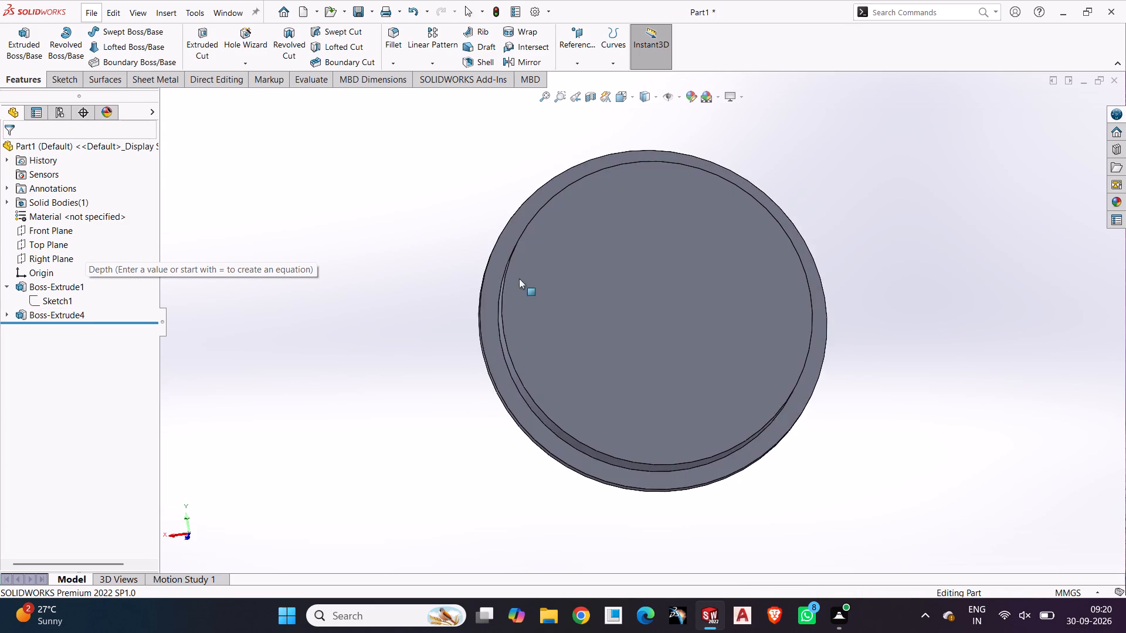
click(570, 261)
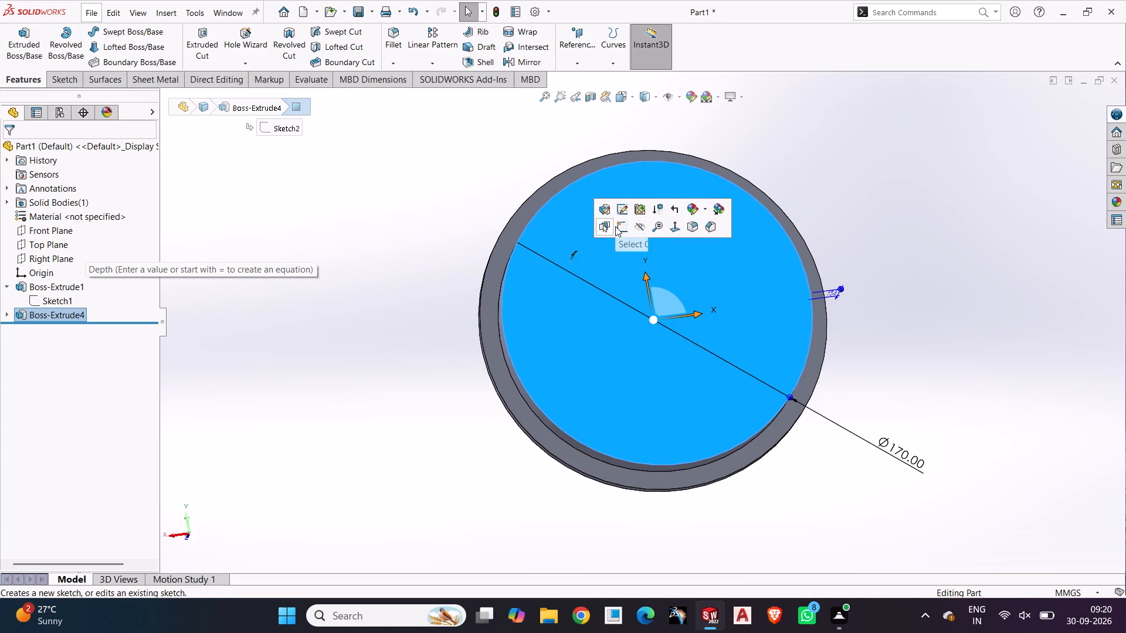
click(615, 226)
click(415, 368)
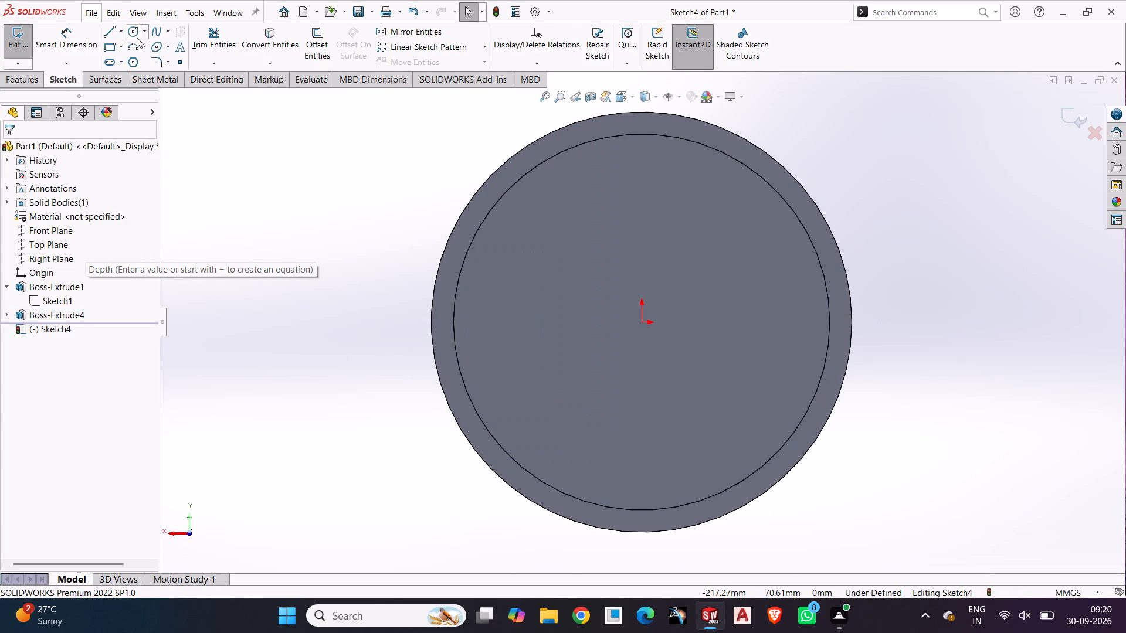
click(136, 32)
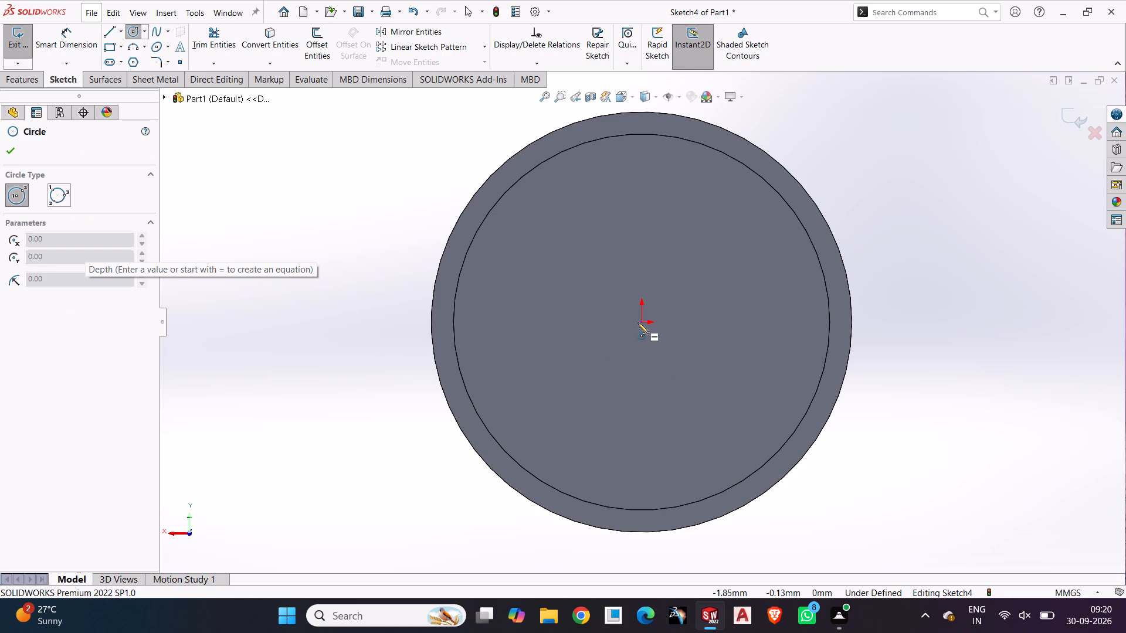
click(644, 322)
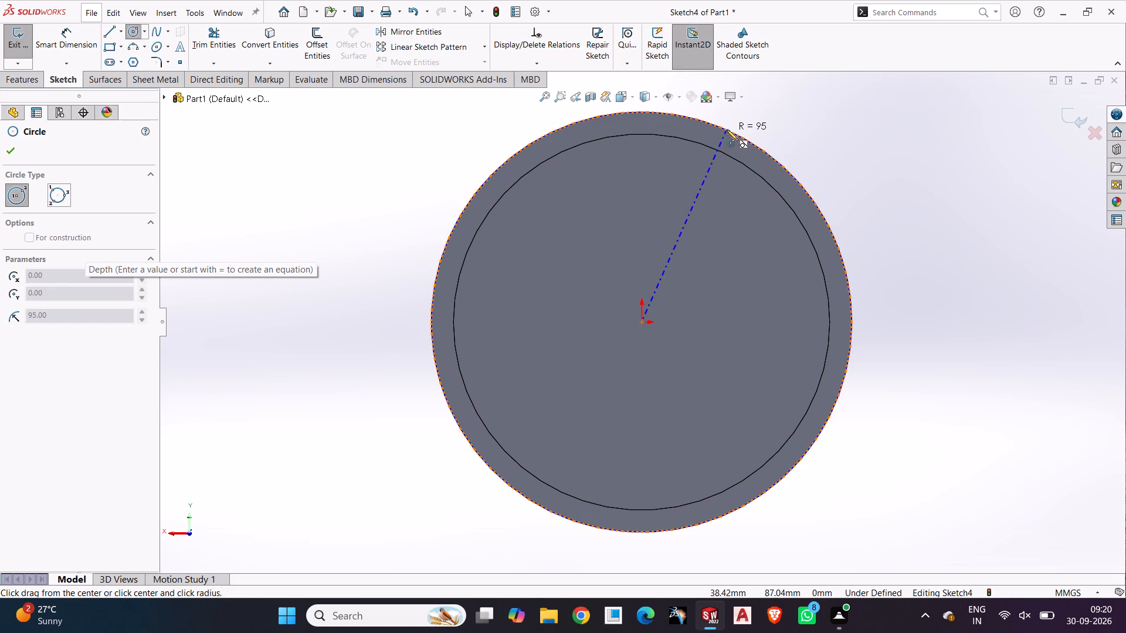
click(727, 130)
key(Escape)
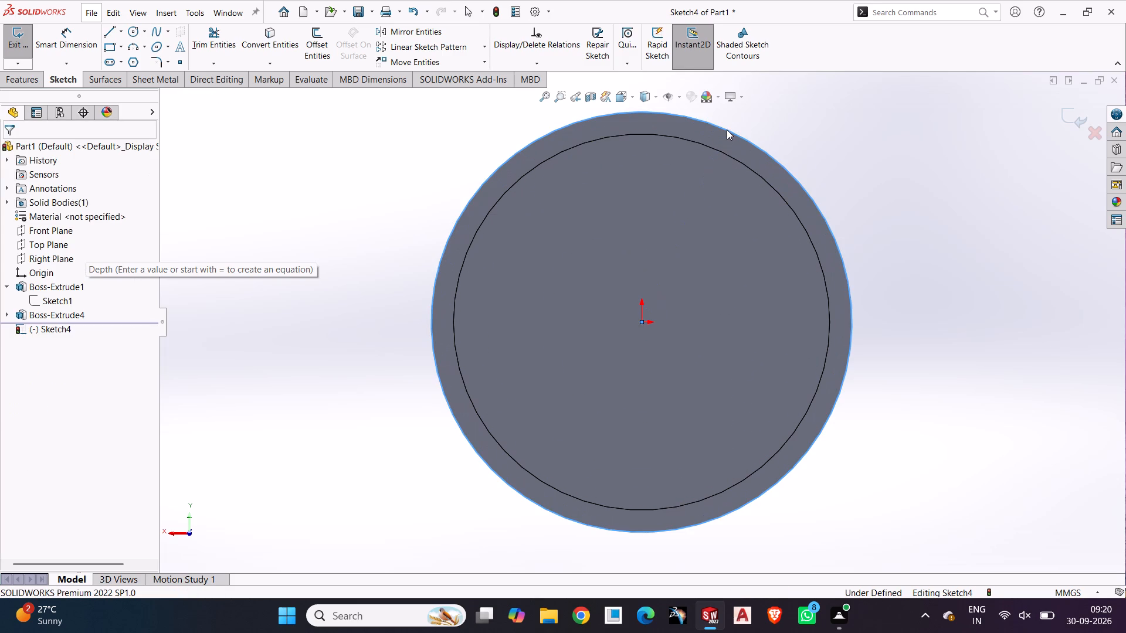
key(Escape)
Dimension the new circle's diameter as 190 mm.
click(57, 42)
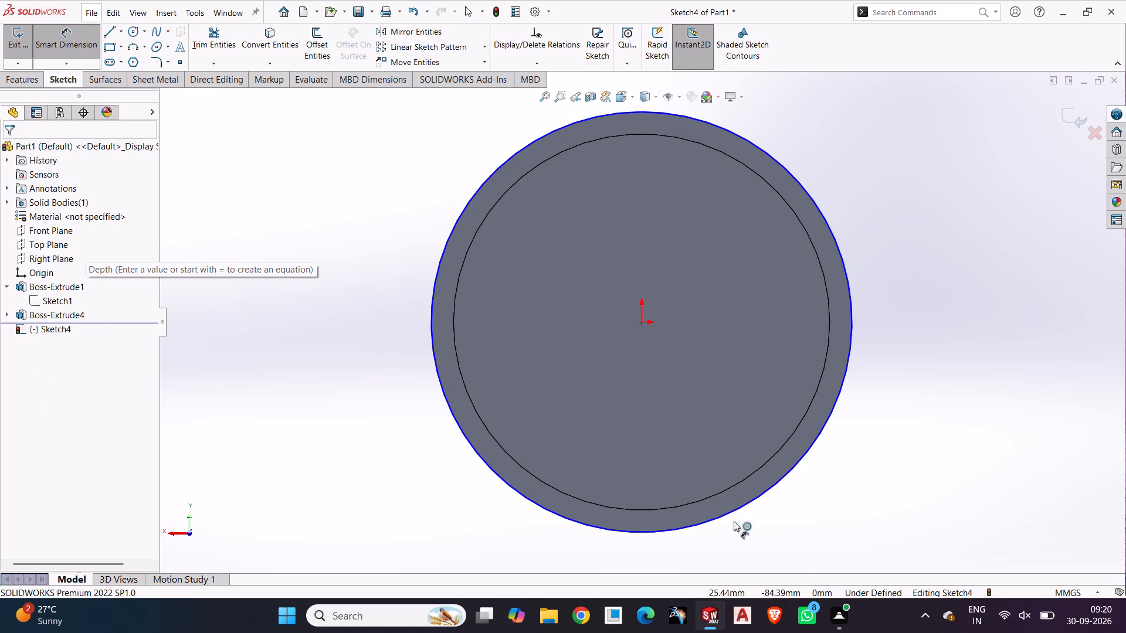
click(826, 420)
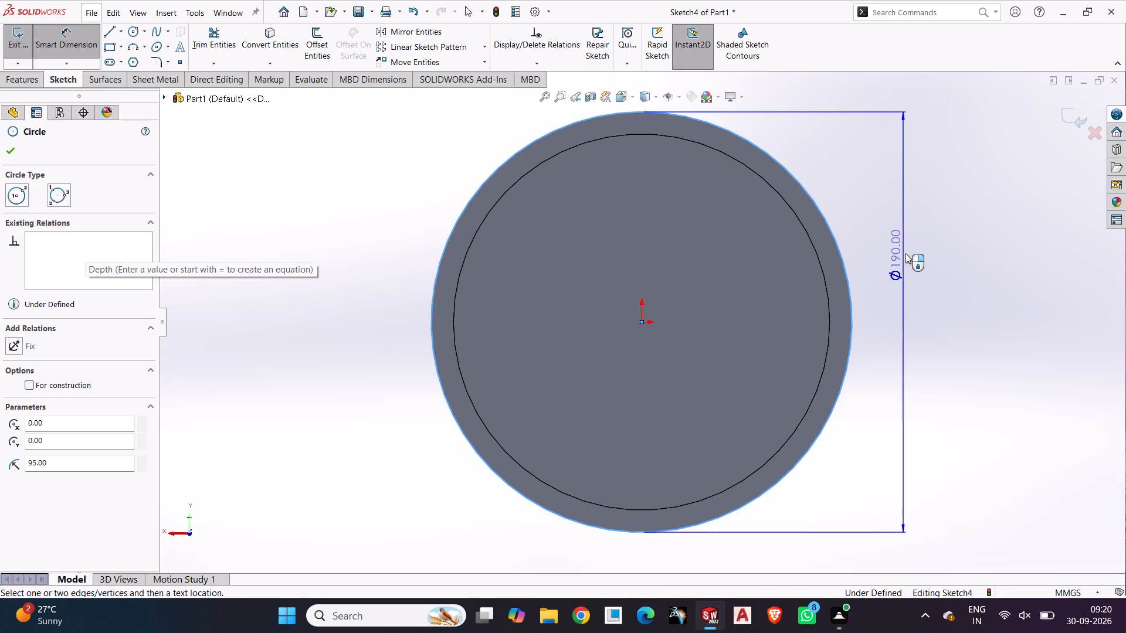
click(905, 250)
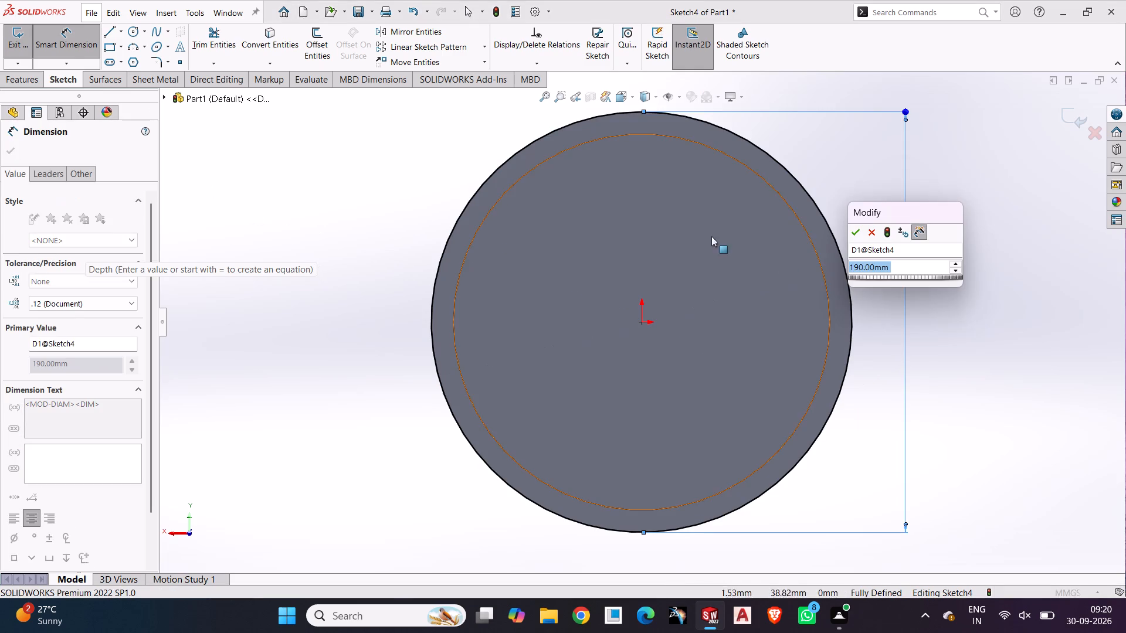
click(854, 240)
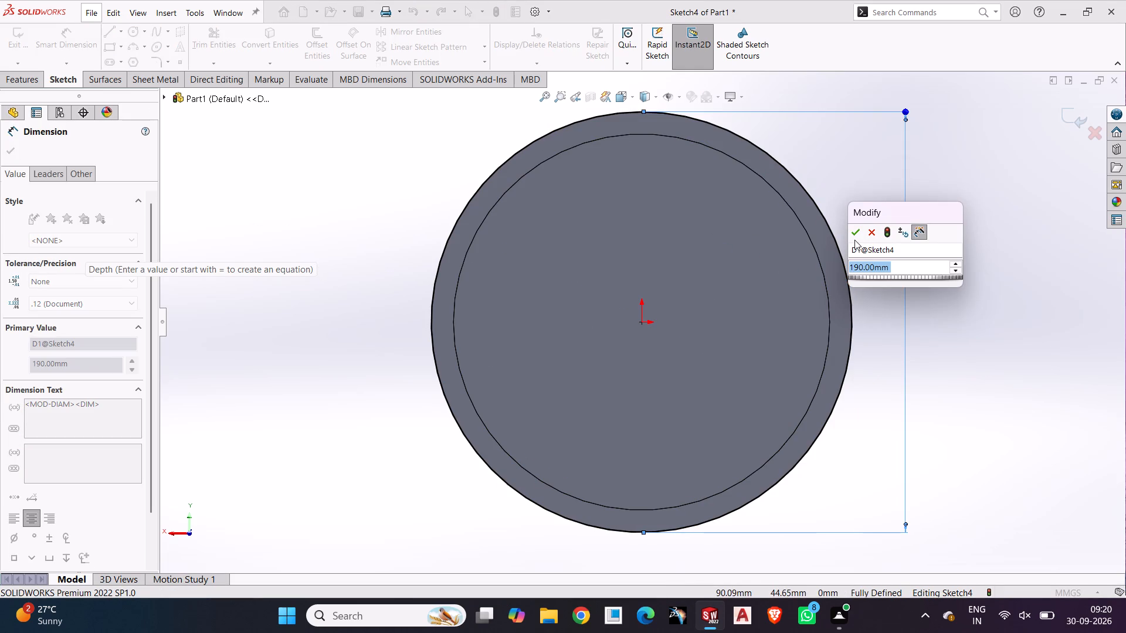
click(852, 227)
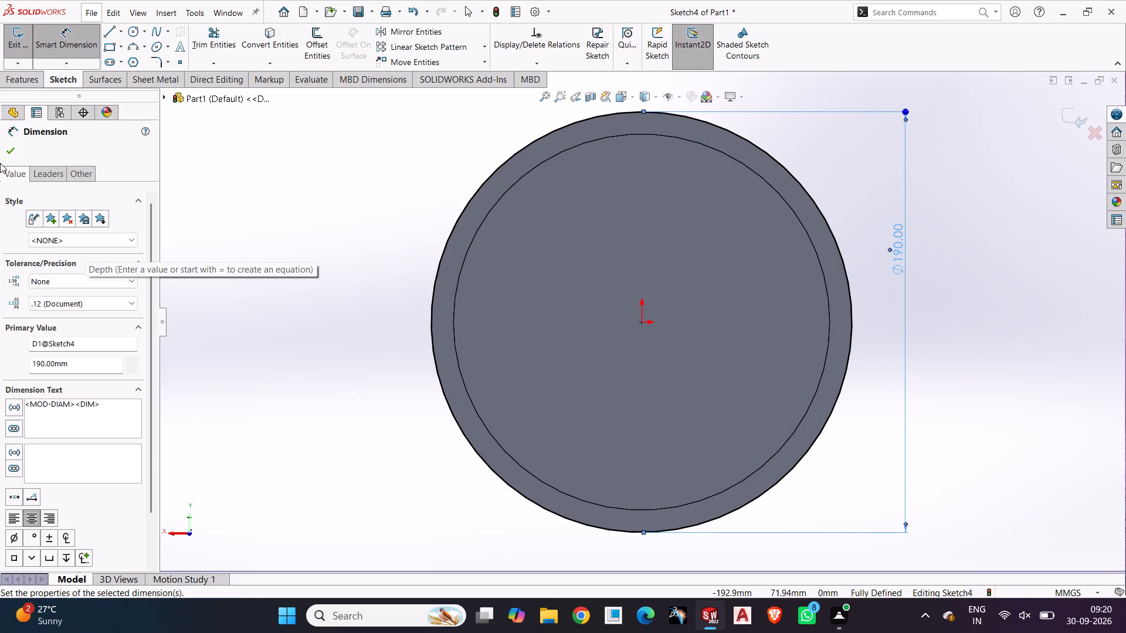
click(5, 153)
Extrude the 190 mm circle 5 mm blind outward from the raised face, merged with the part.
click(13, 82)
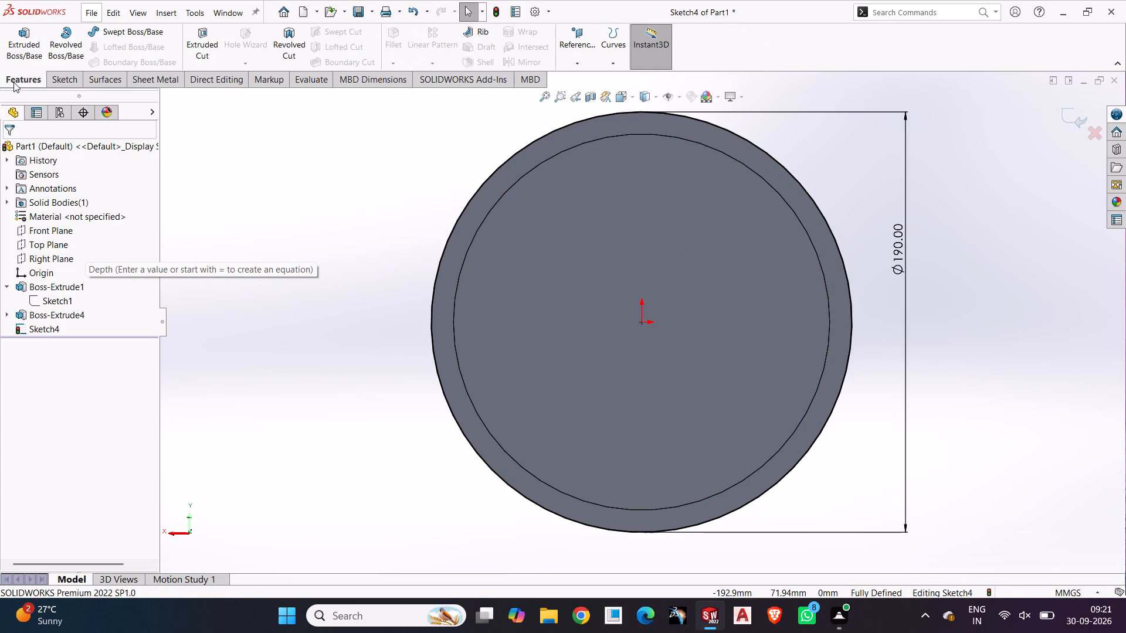
click(40, 37)
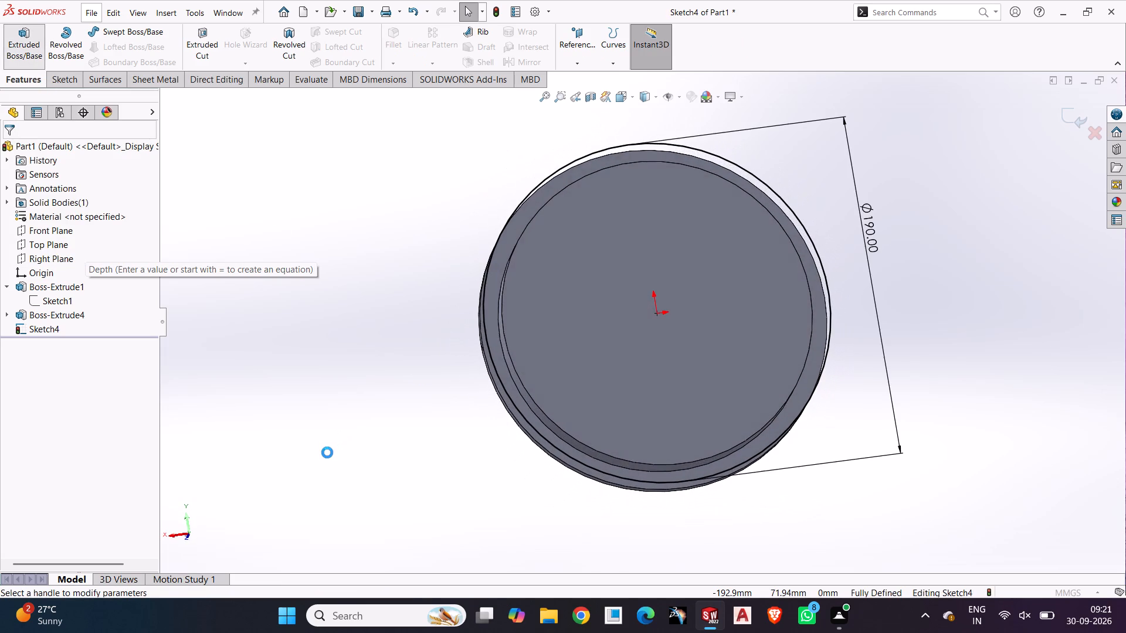
middle_drag(327, 437, 390, 440)
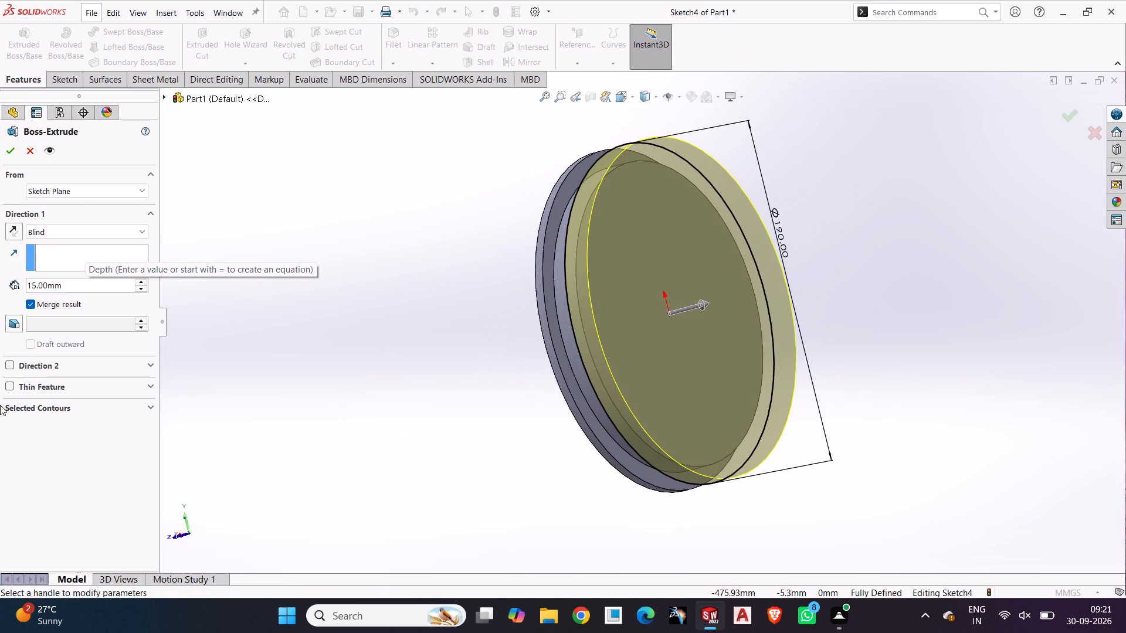
click(138, 288)
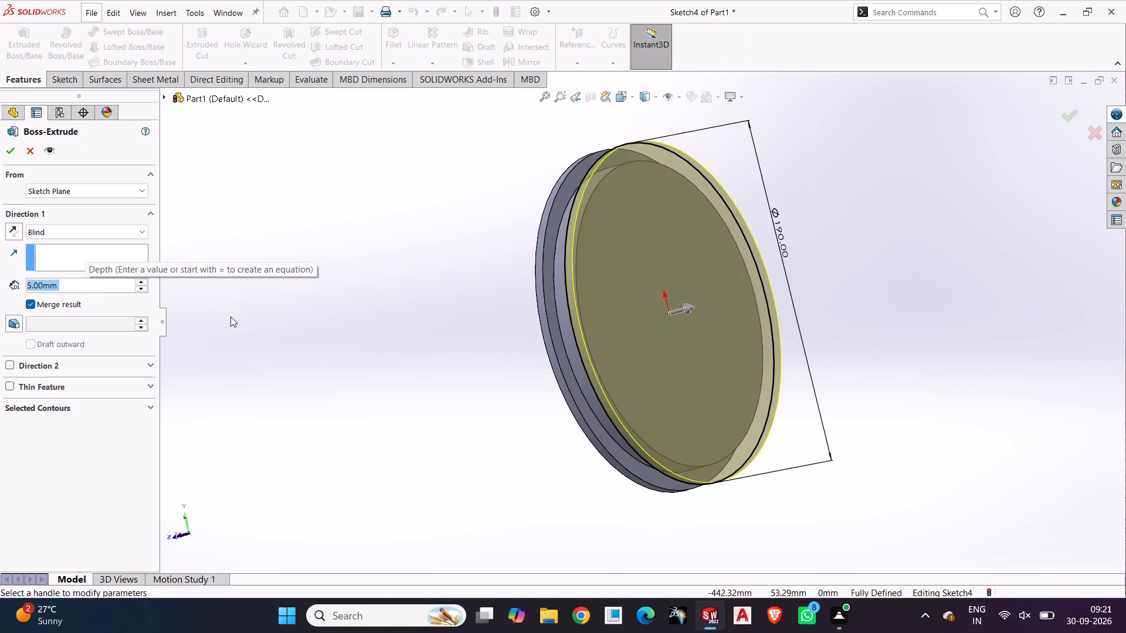
click(16, 149)
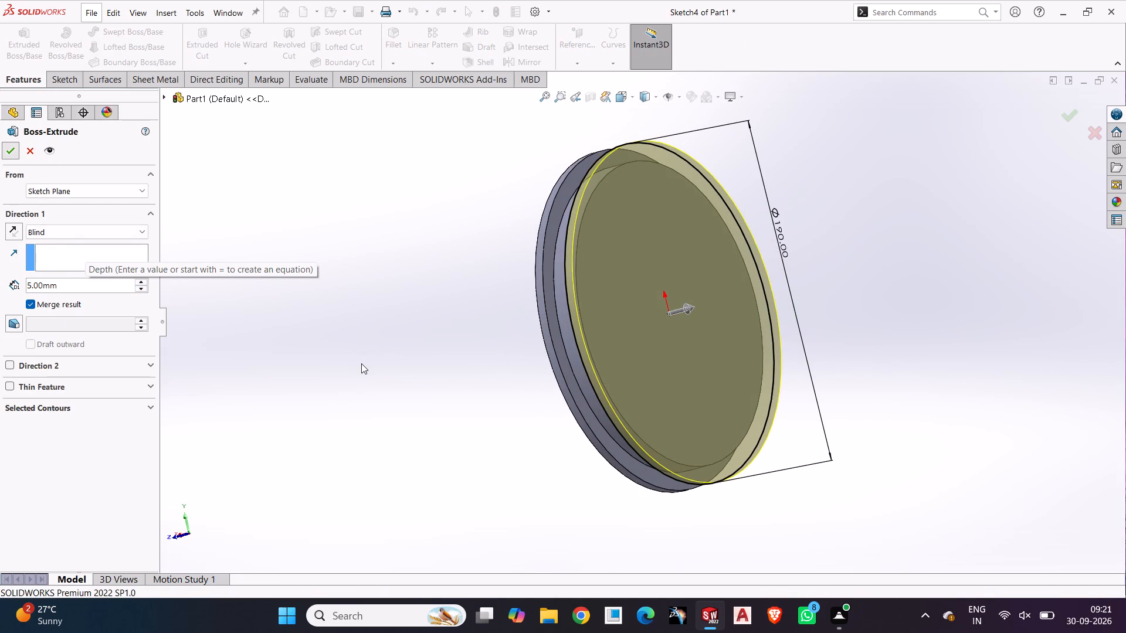
click(361, 363)
On the outer face of the 5 mm thick disc, sketch an origin-centred circle of about 78 mm radius.
middle_drag(442, 442, 423, 519)
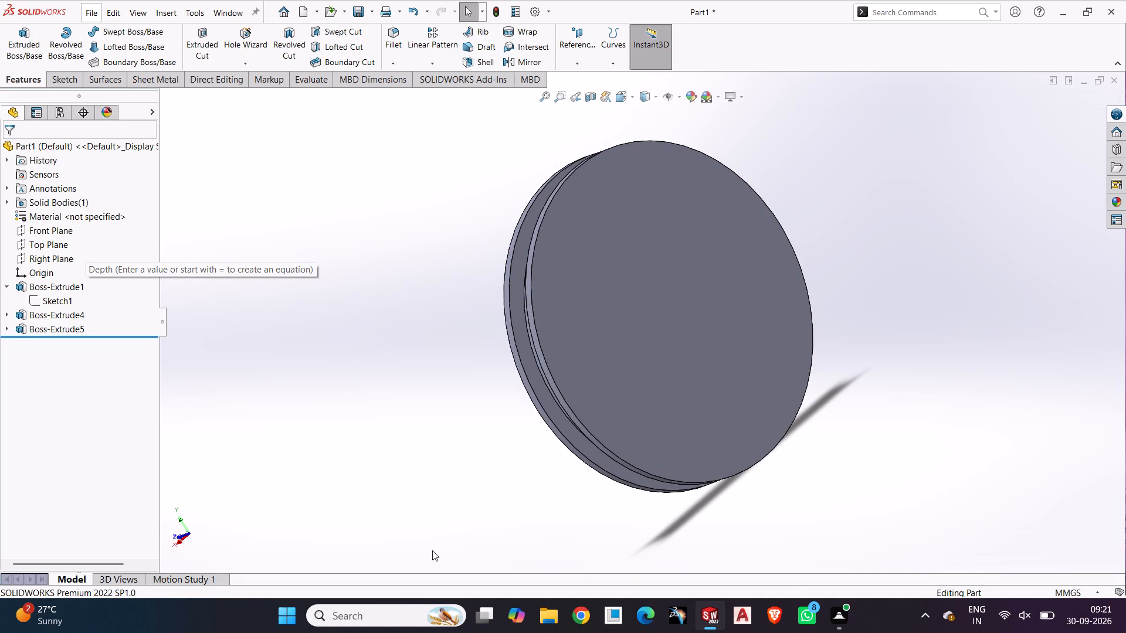
click(684, 241)
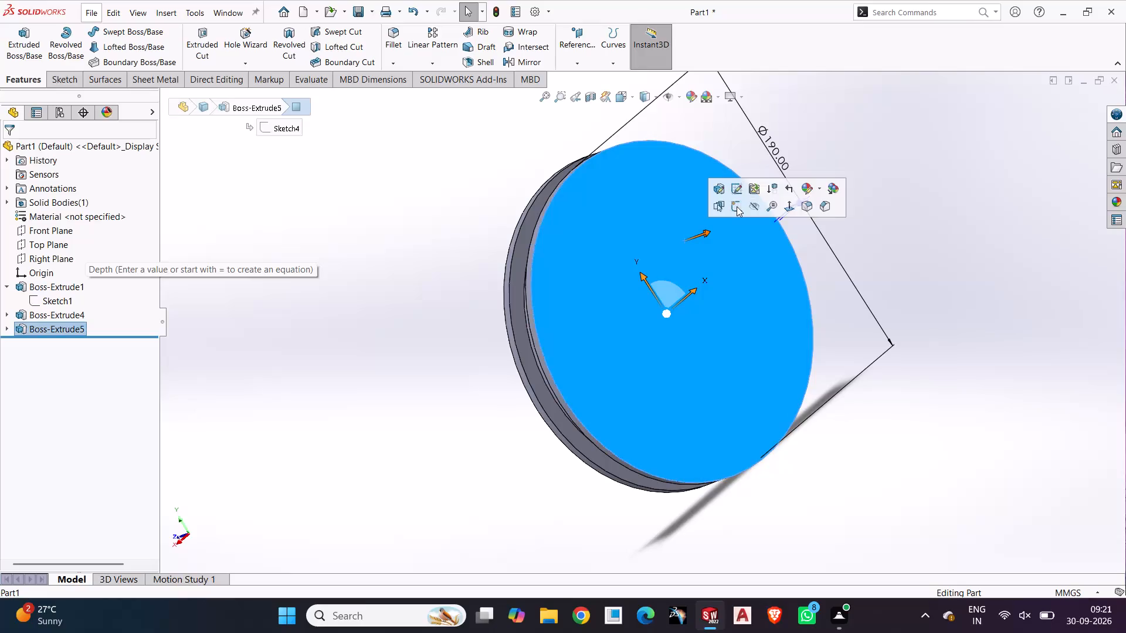
click(737, 206)
click(374, 361)
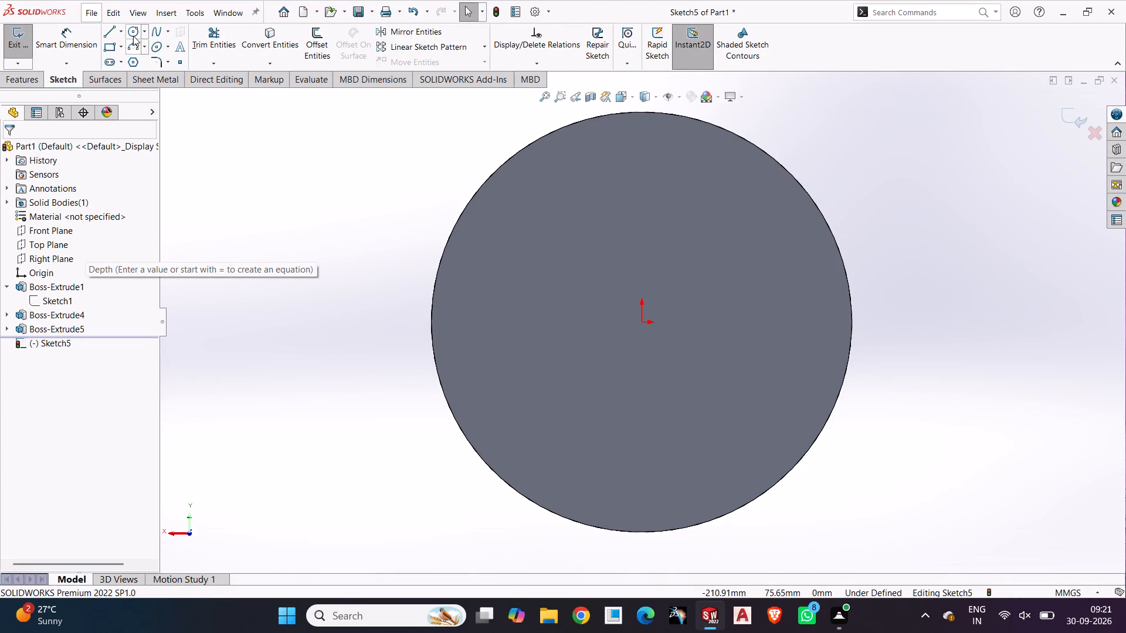
click(132, 30)
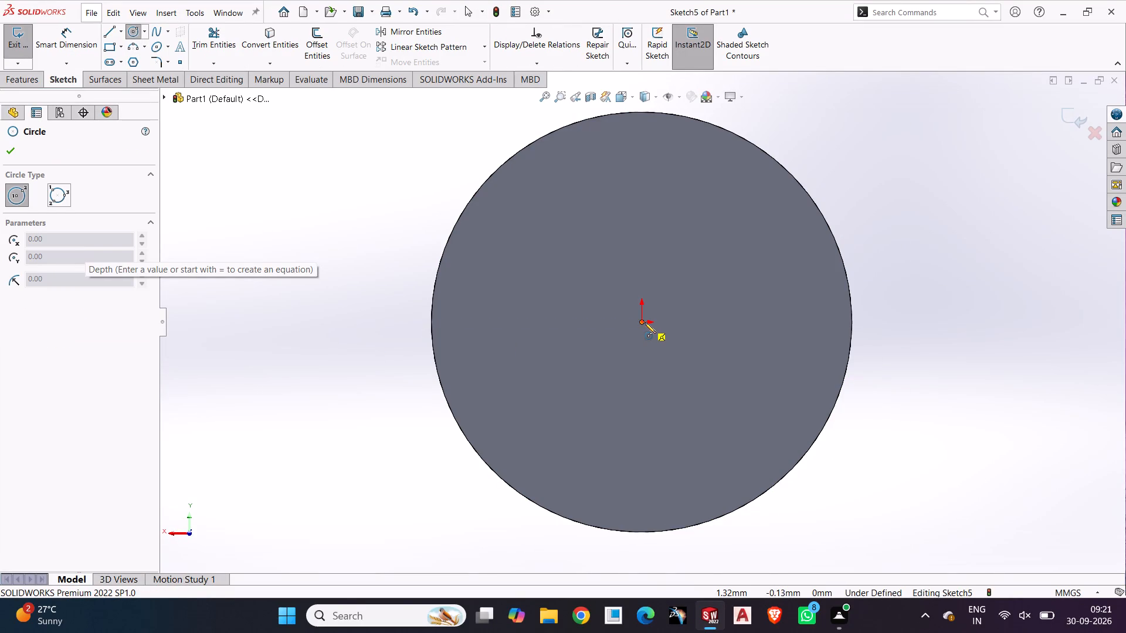
click(645, 322)
click(680, 154)
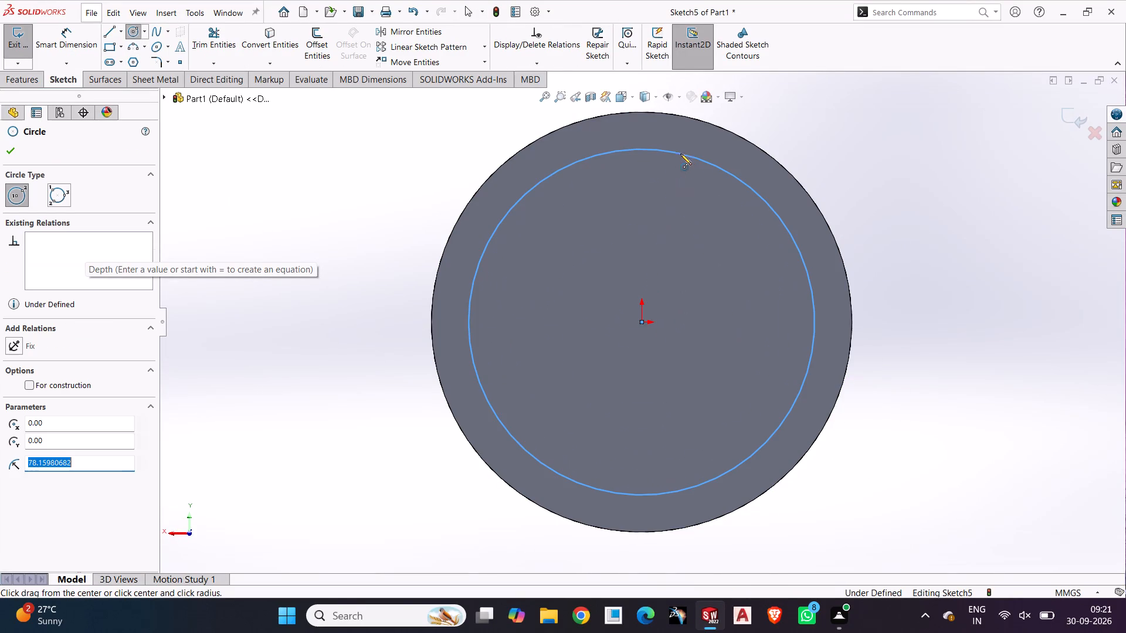
Dimension the new circle's diameter as 170 mm.
click(76, 45)
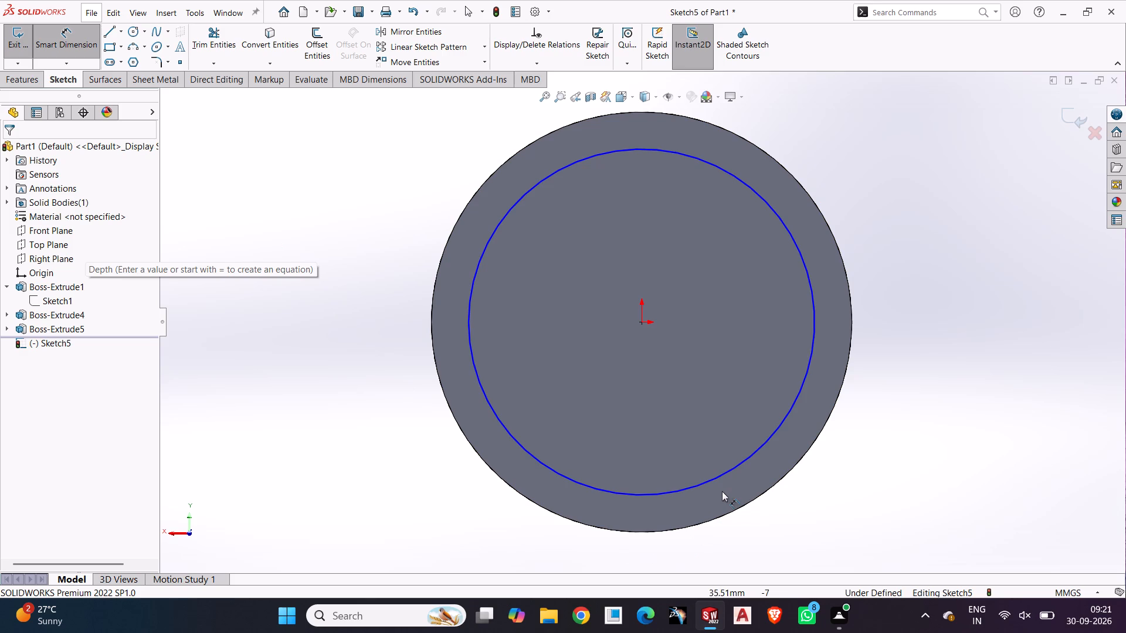
click(720, 477)
click(829, 513)
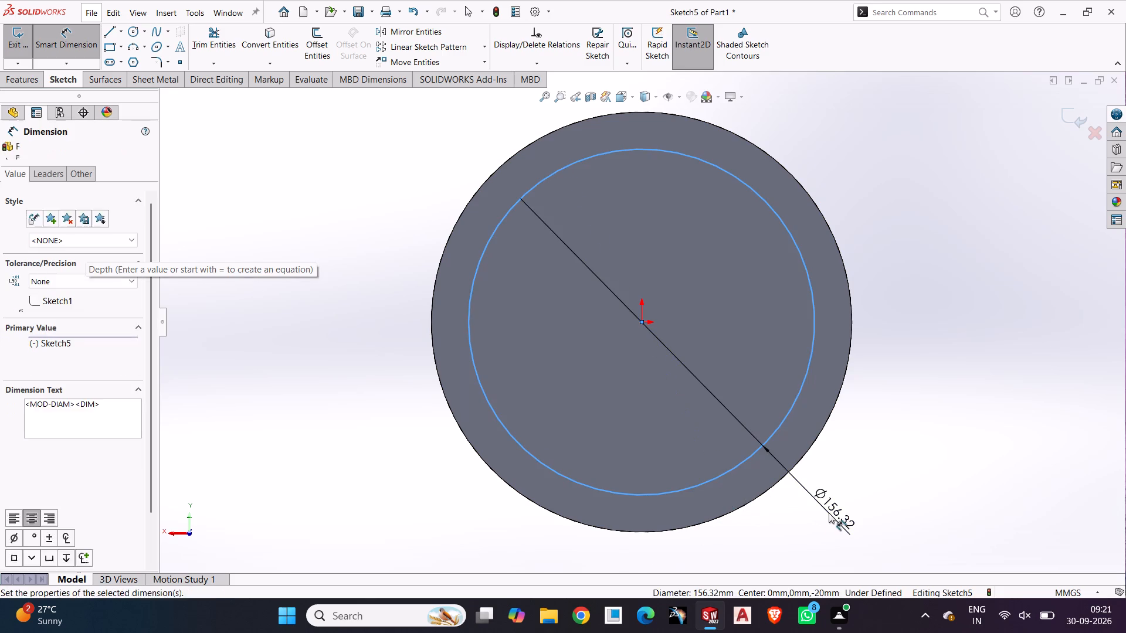
key(1)
text(70)
key(Return)
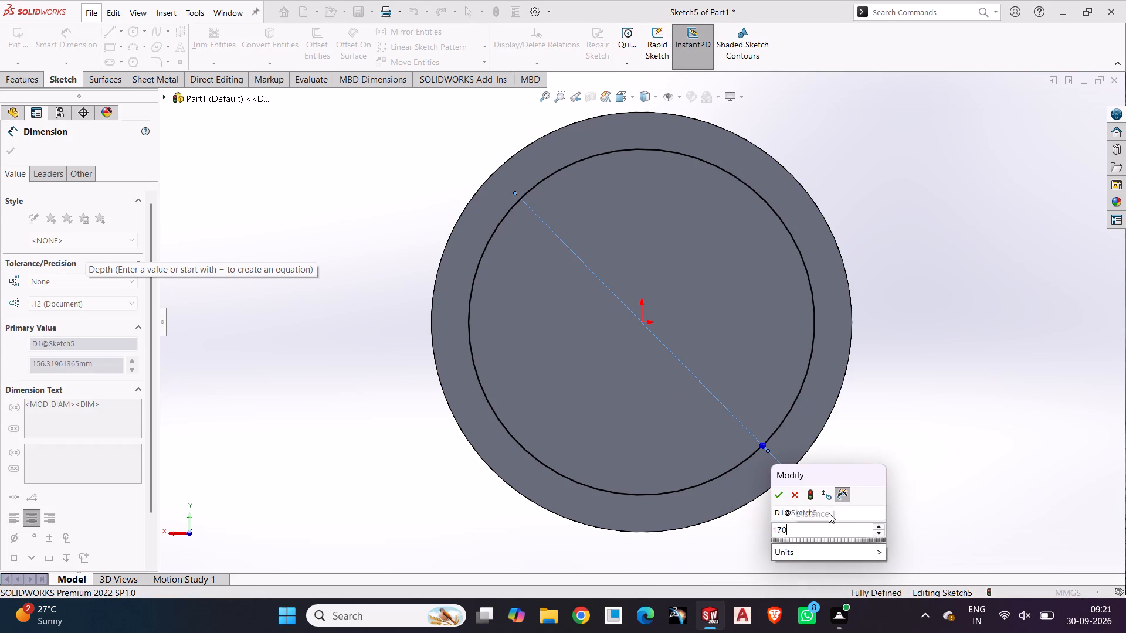
click(949, 438)
Examine the stacked discs from several angles, comparing the earlier 170 mm disc's Sketch2 with the new circle.
middle_drag(902, 460, 1022, 459)
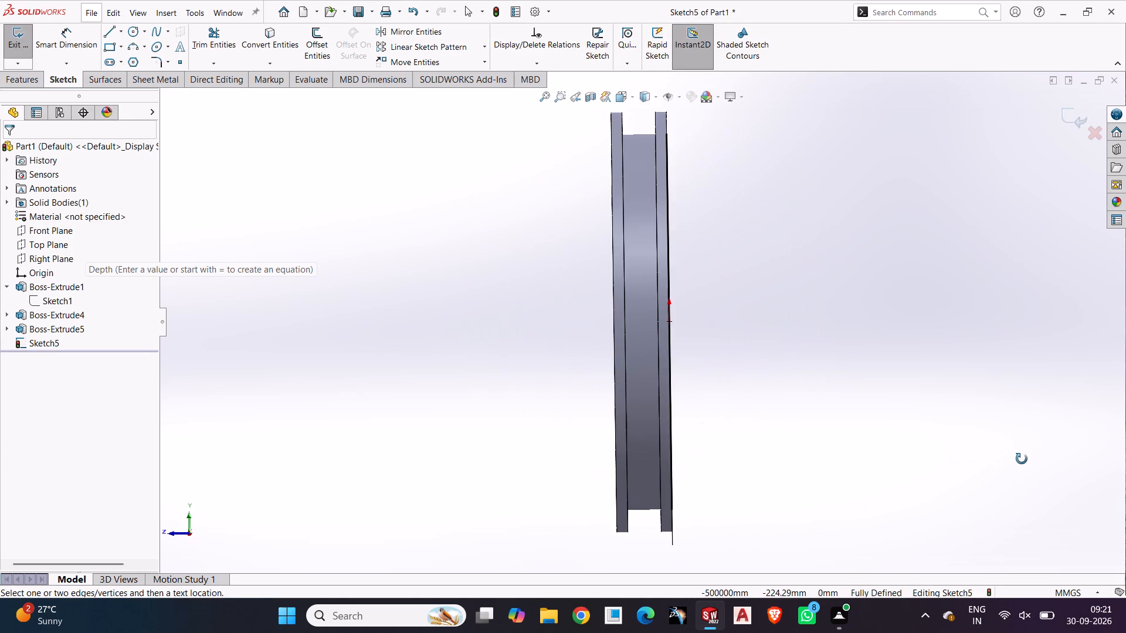
middle_drag(1022, 459, 1023, 459)
scroll(961, 451, up, 1)
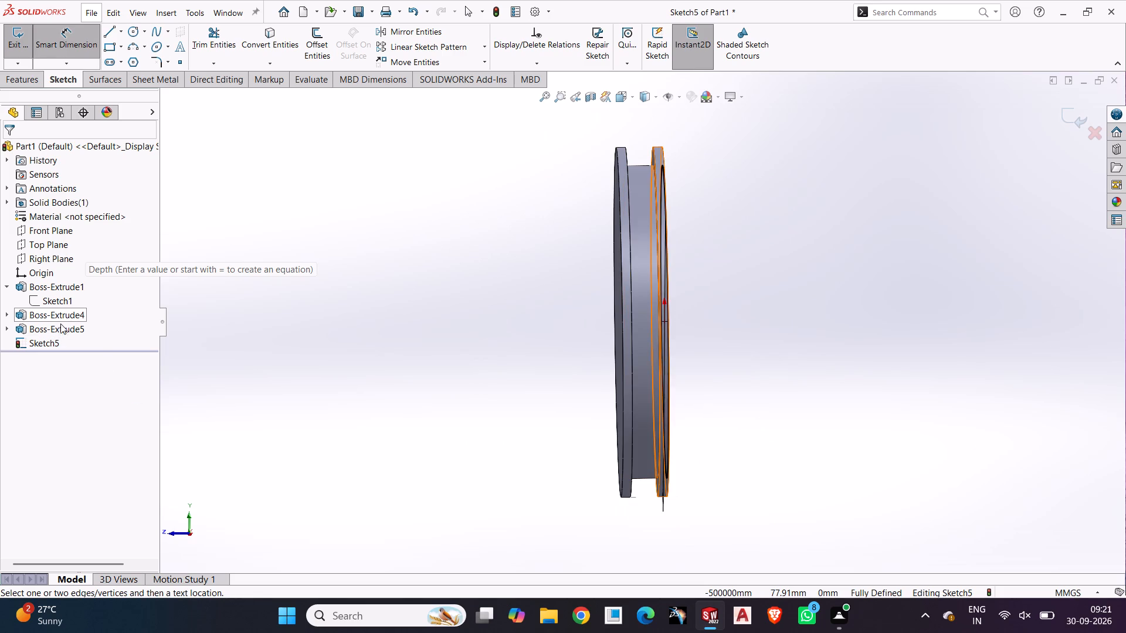
click(60, 315)
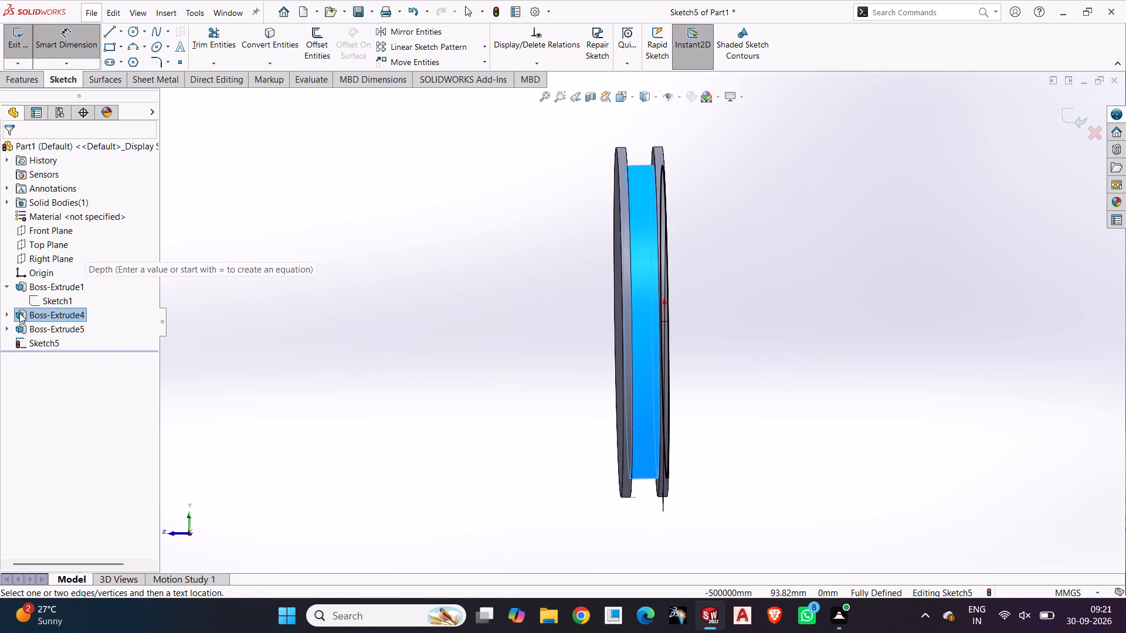
click(6, 312)
click(33, 326)
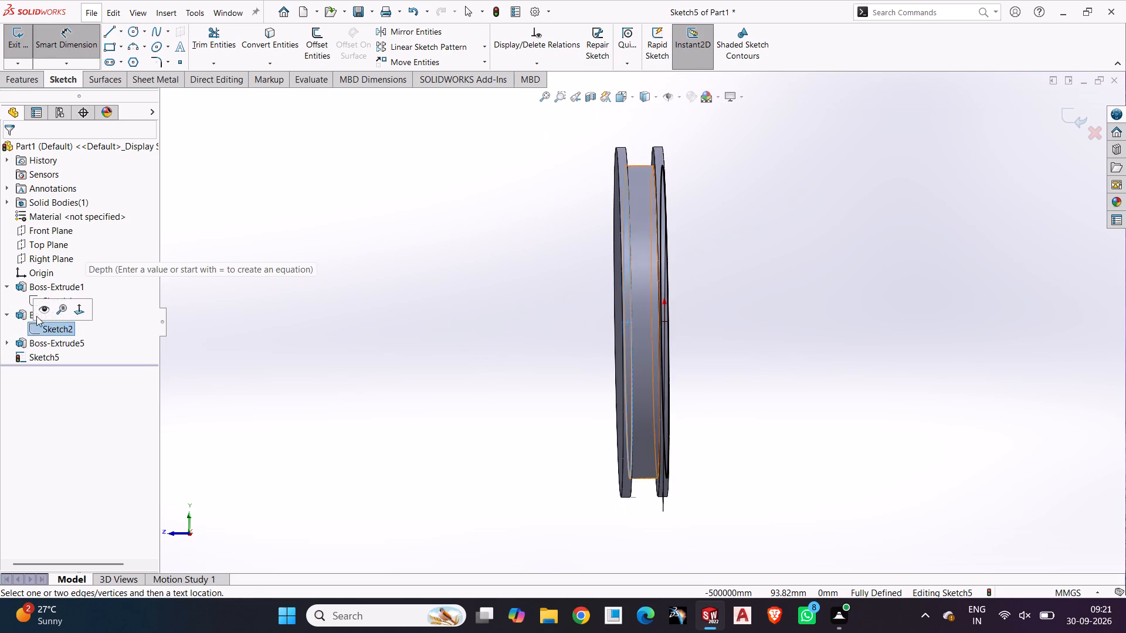
click(42, 312)
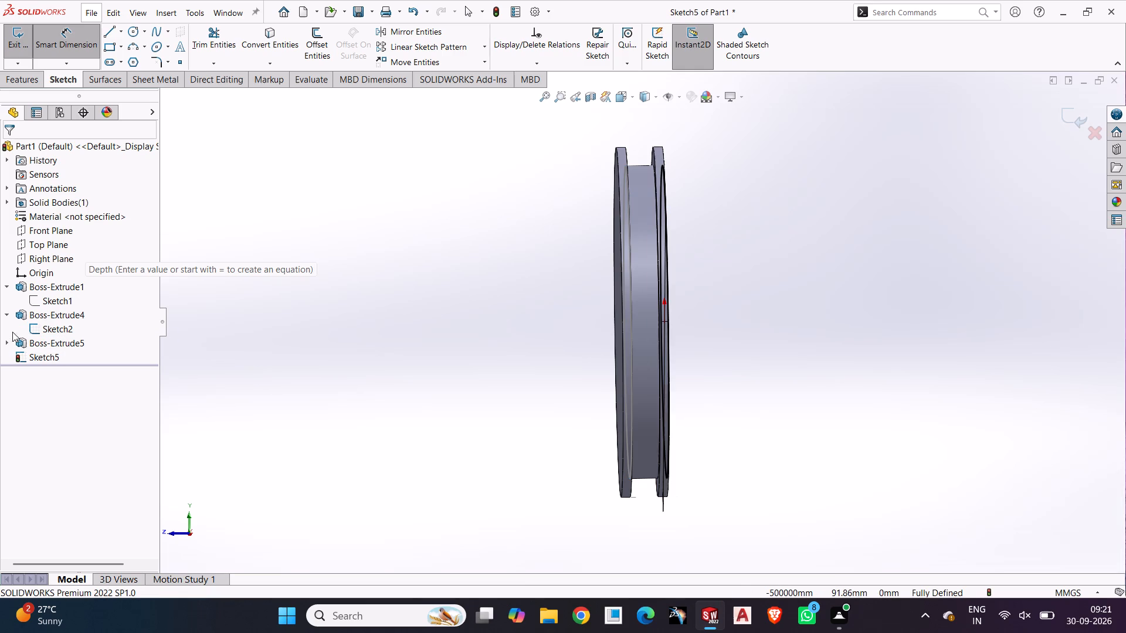
click(31, 332)
click(38, 315)
click(332, 362)
middle_drag(333, 363, 261, 420)
click(59, 321)
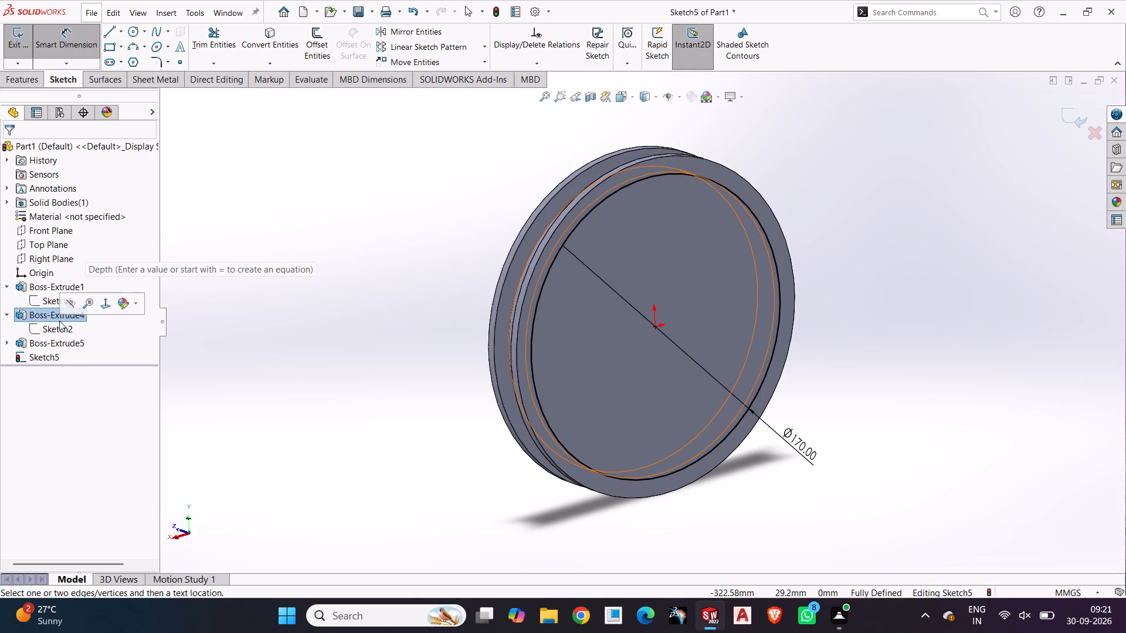
click(325, 355)
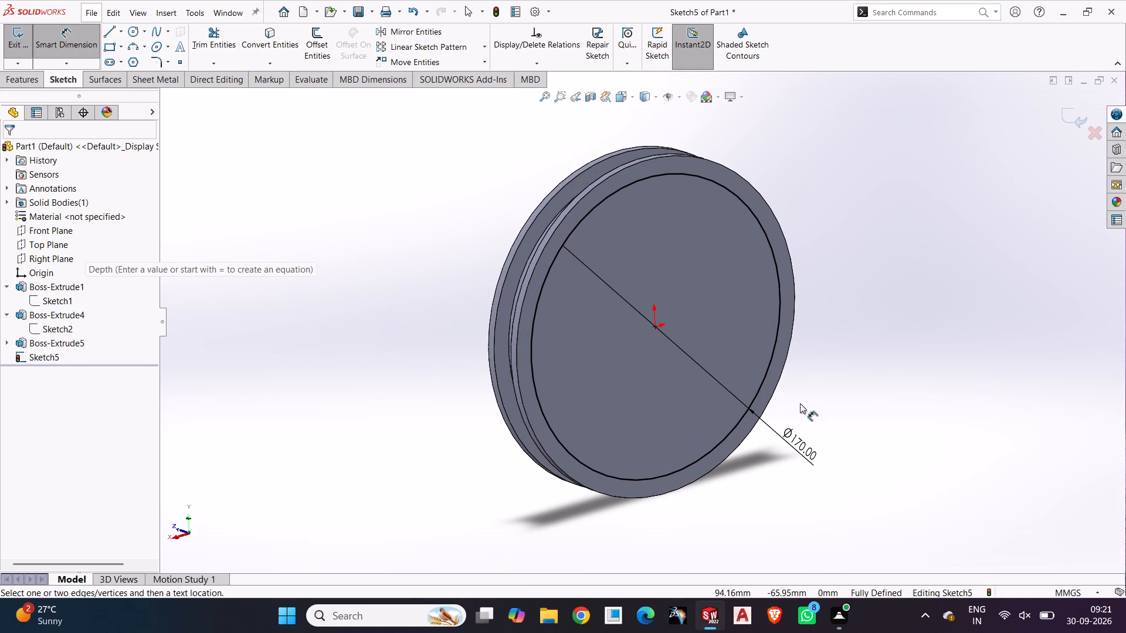
middle_drag(816, 416, 857, 437)
scroll(629, 284, down, 3)
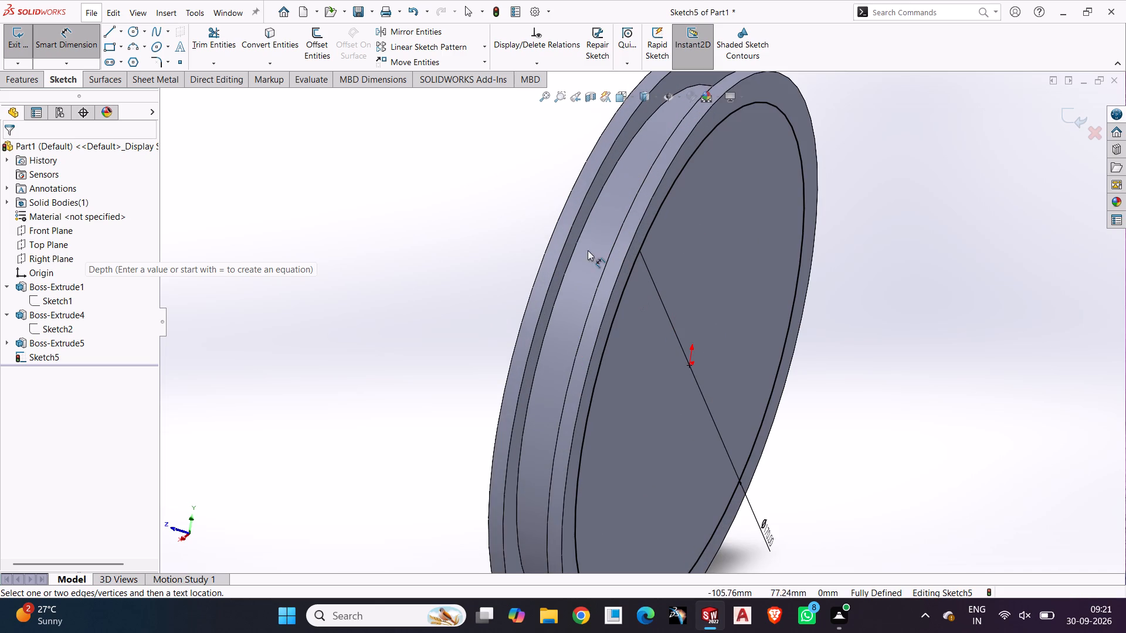
key(Escape)
click(19, 49)
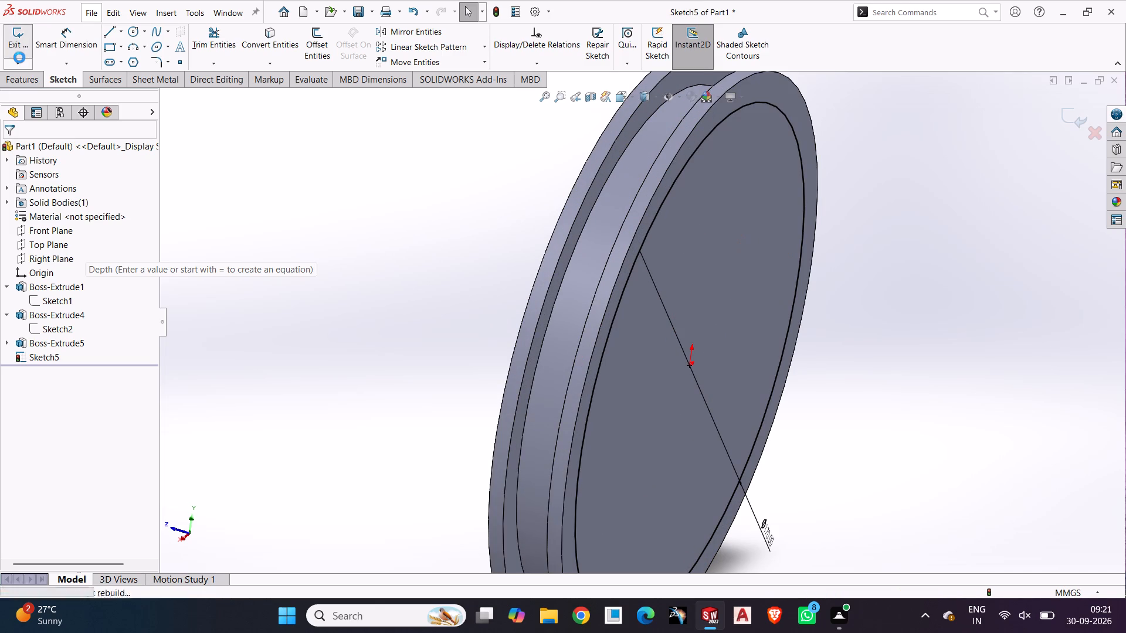
click(50, 323)
middle_drag(464, 417, 419, 403)
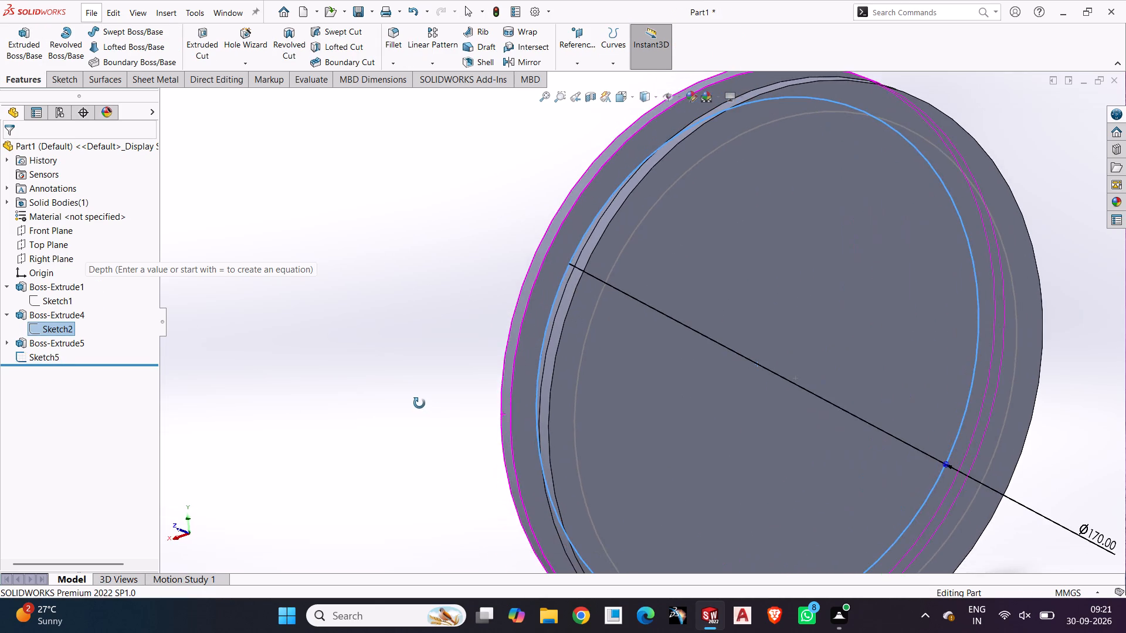
middle_drag(419, 403, 375, 474)
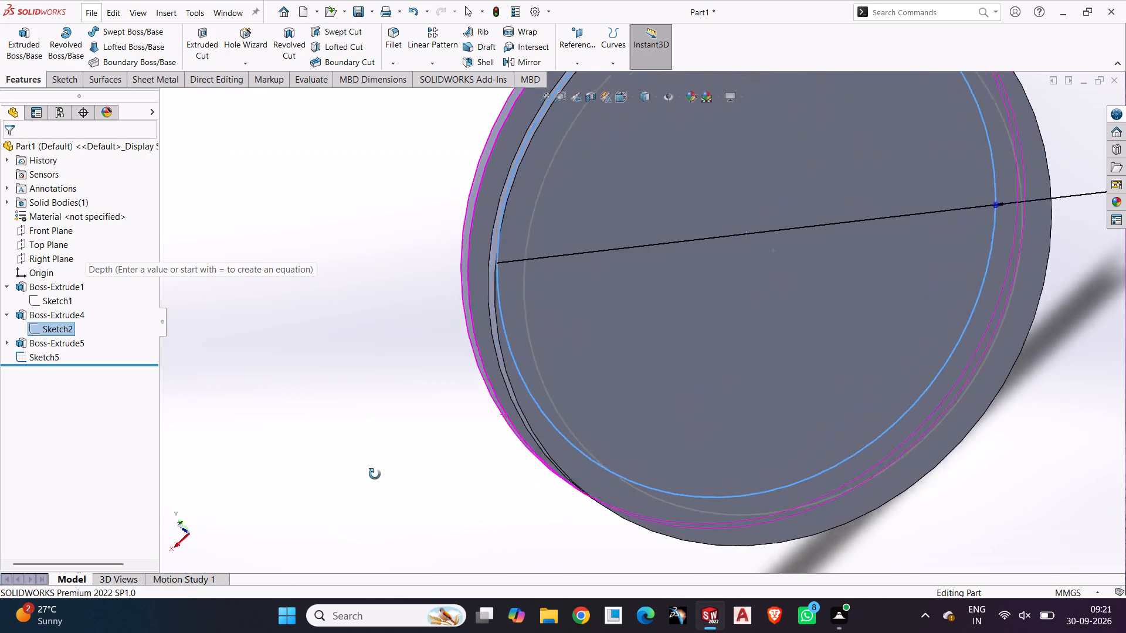
middle_drag(375, 474, 355, 451)
scroll(348, 441, up, 3)
middle_drag(355, 441, 473, 472)
middle_drag(463, 468, 401, 431)
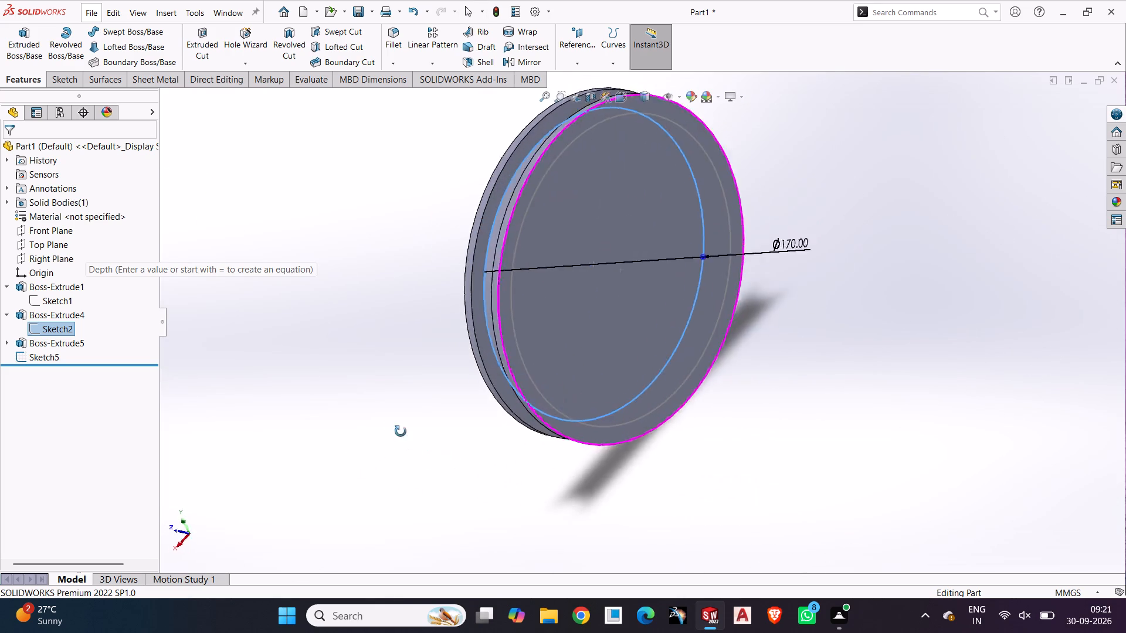
middle_drag(401, 431, 354, 411)
click(300, 428)
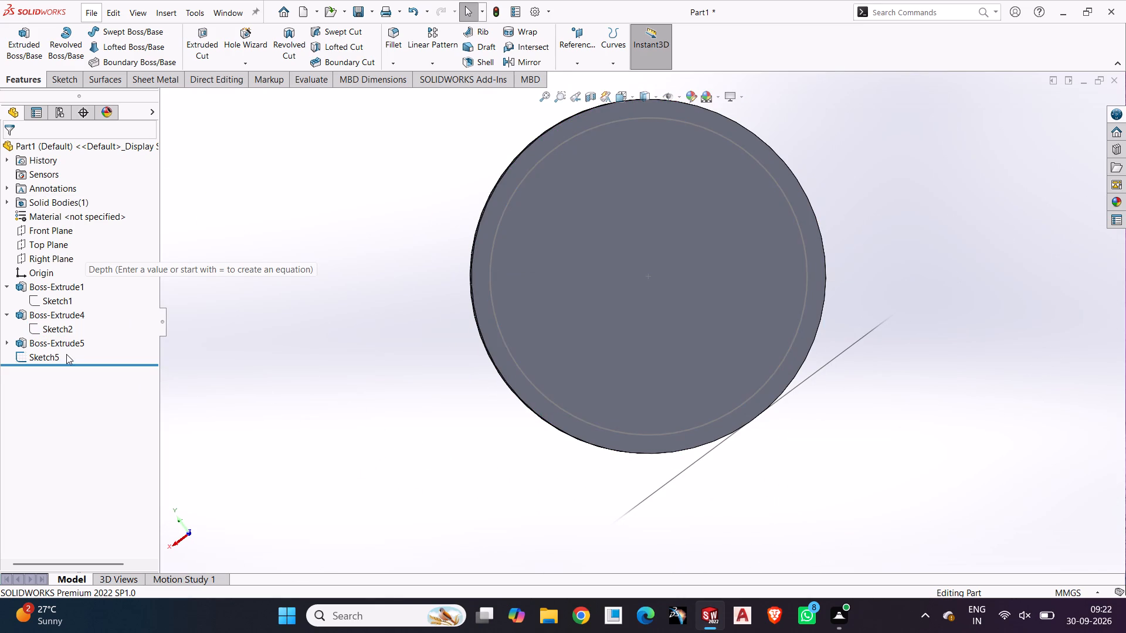
Reopen Sketch5 and extrude its 170 mm circle 15 mm blind outward from the face, merged with the part.
click(52, 353)
click(65, 323)
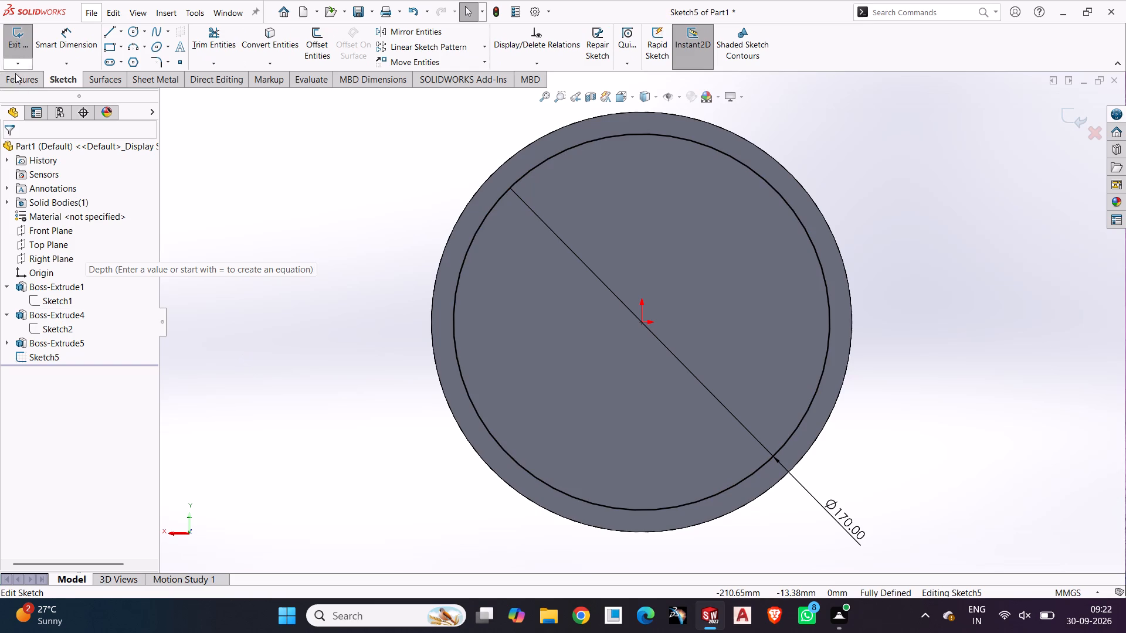
click(25, 81)
click(18, 38)
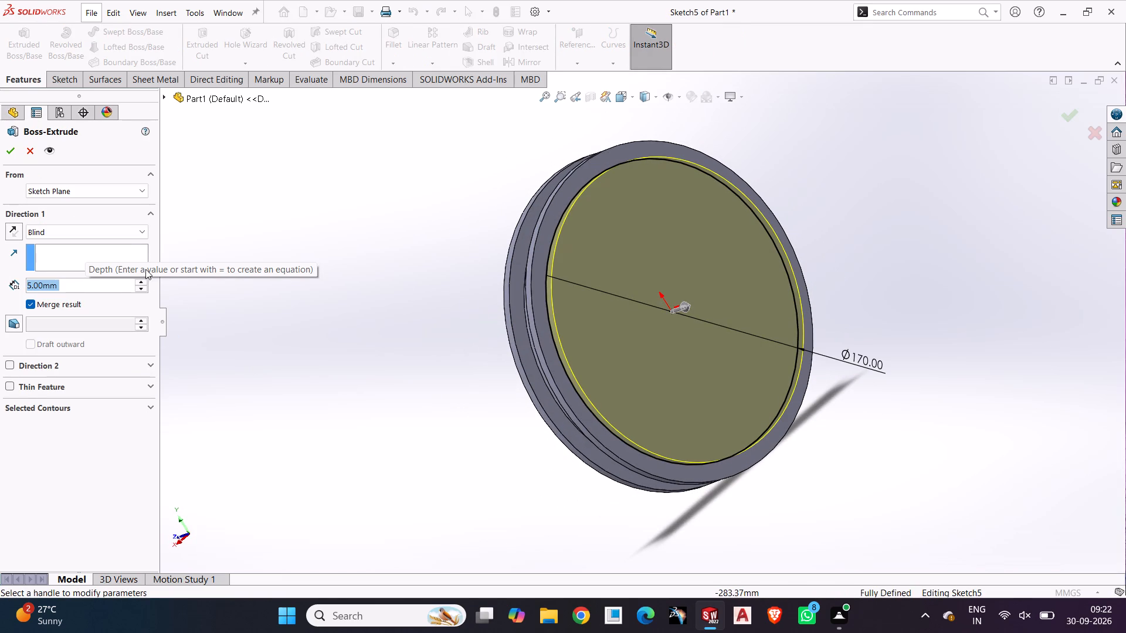
click(144, 284)
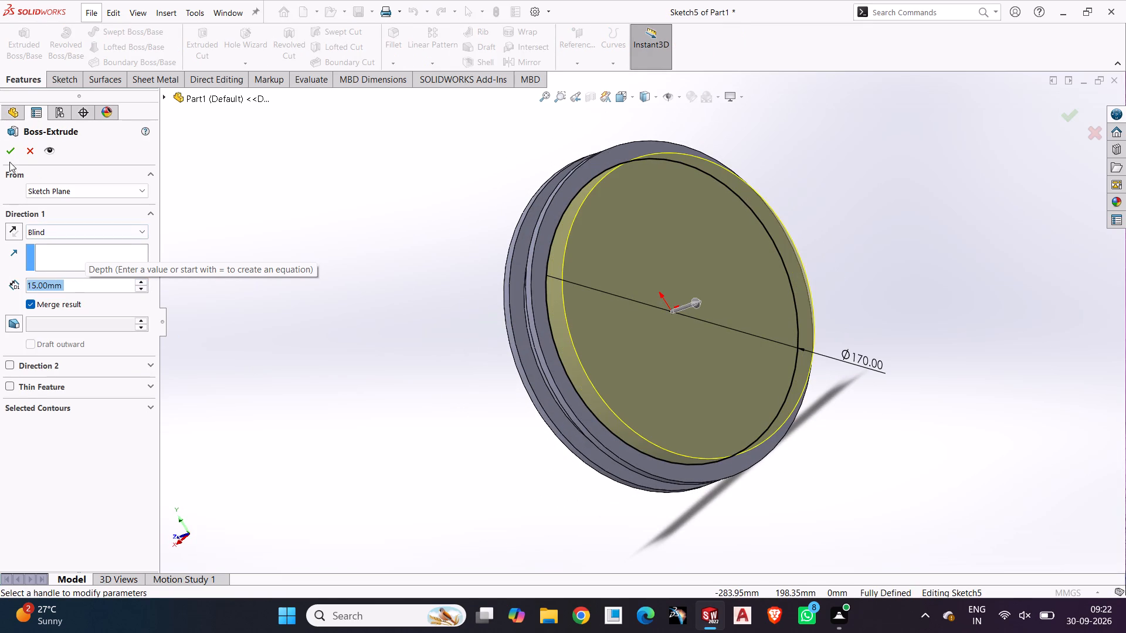
click(11, 157)
click(443, 418)
middle_drag(448, 418, 533, 431)
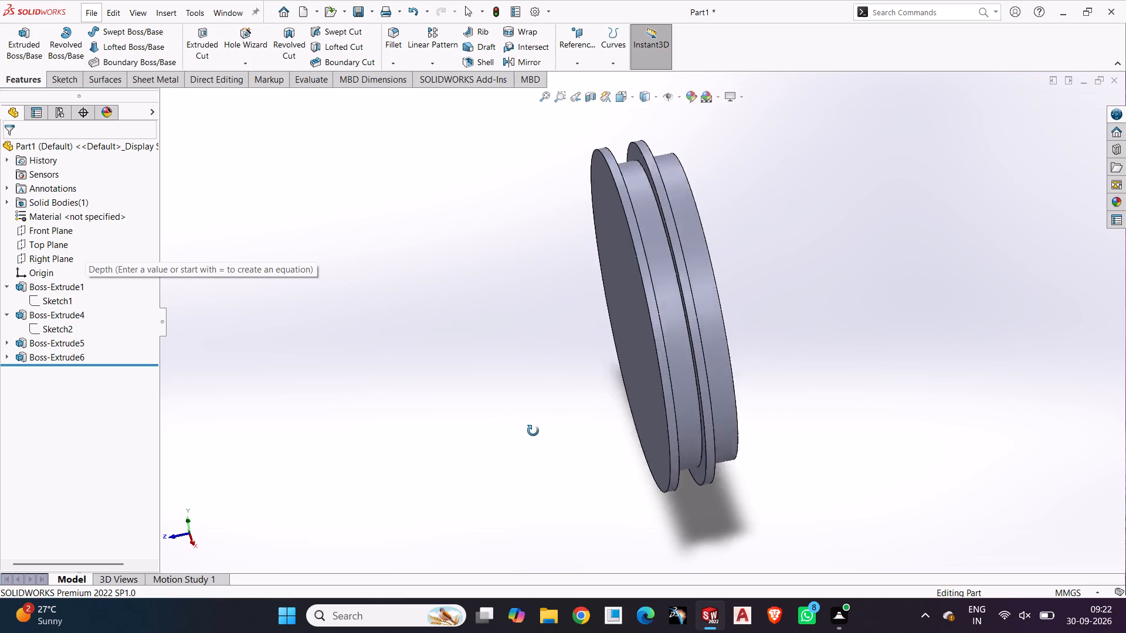
middle_drag(533, 431, 391, 480)
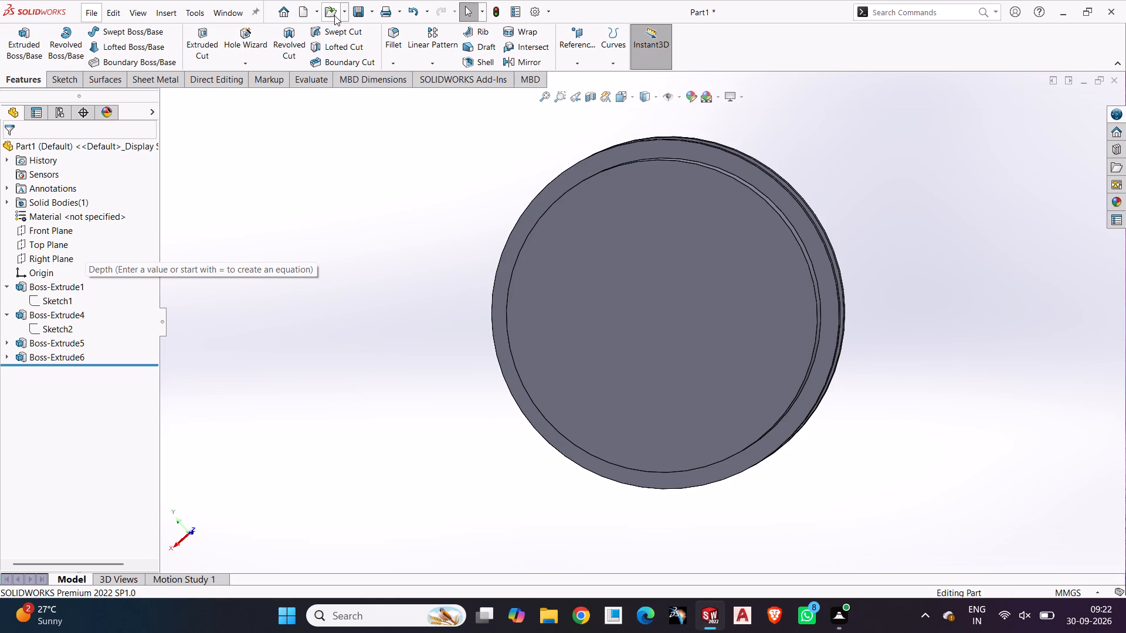
Open the JET ENGINE ASSEMBLY assembly document from the INTERNSHIP folder.
click(334, 15)
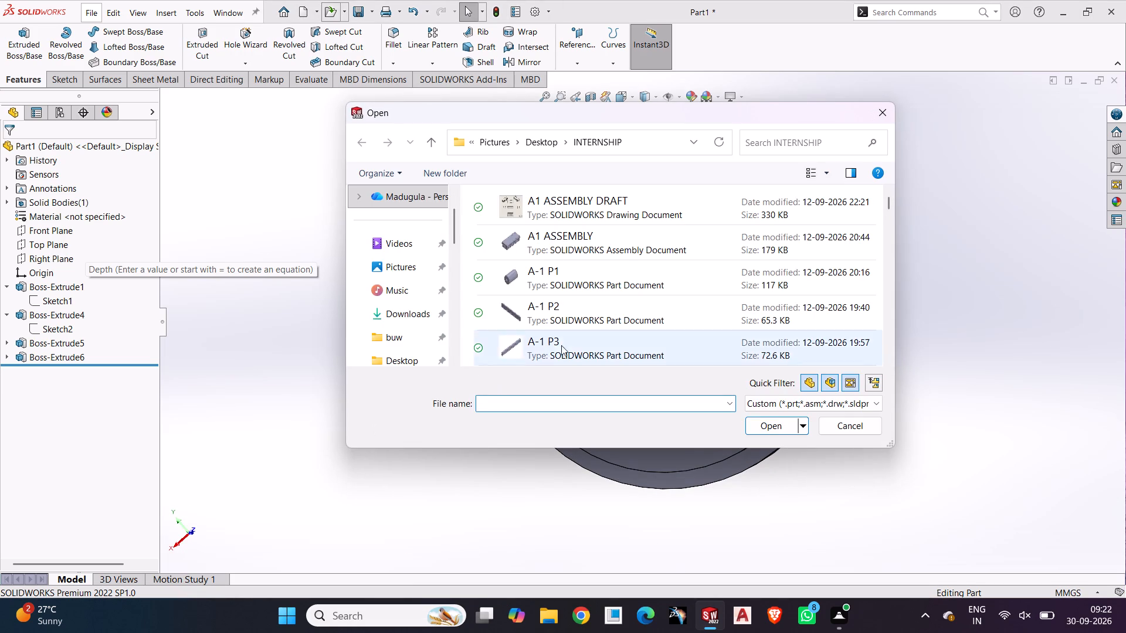
scroll(593, 310, down, 2)
scroll(593, 310, up, 1)
scroll(593, 310, down, 6)
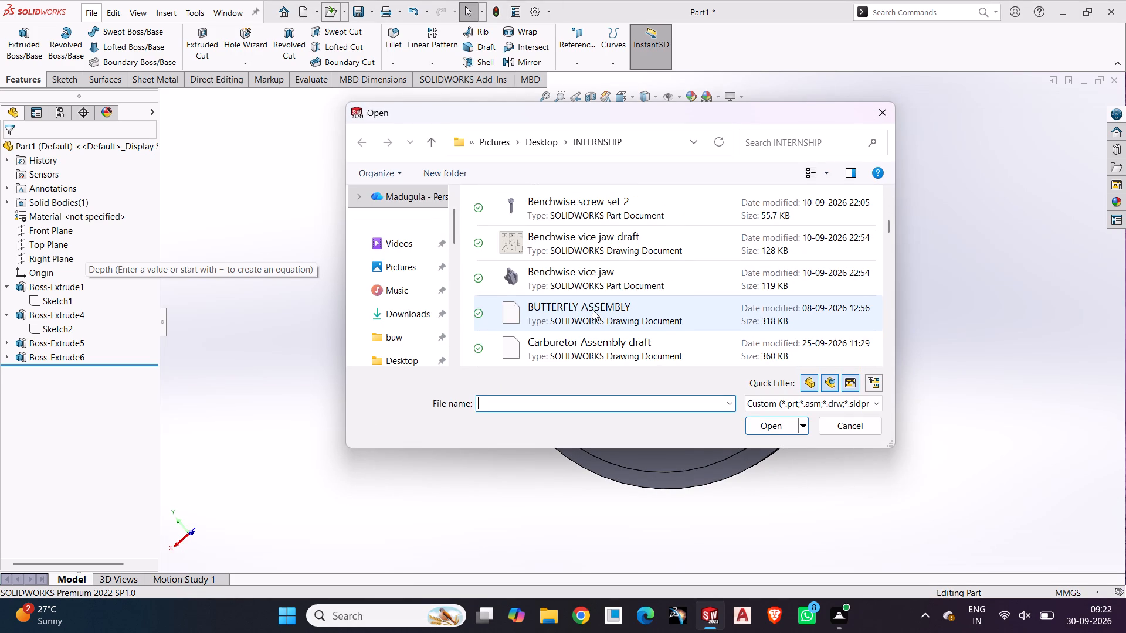
scroll(593, 310, down, 3)
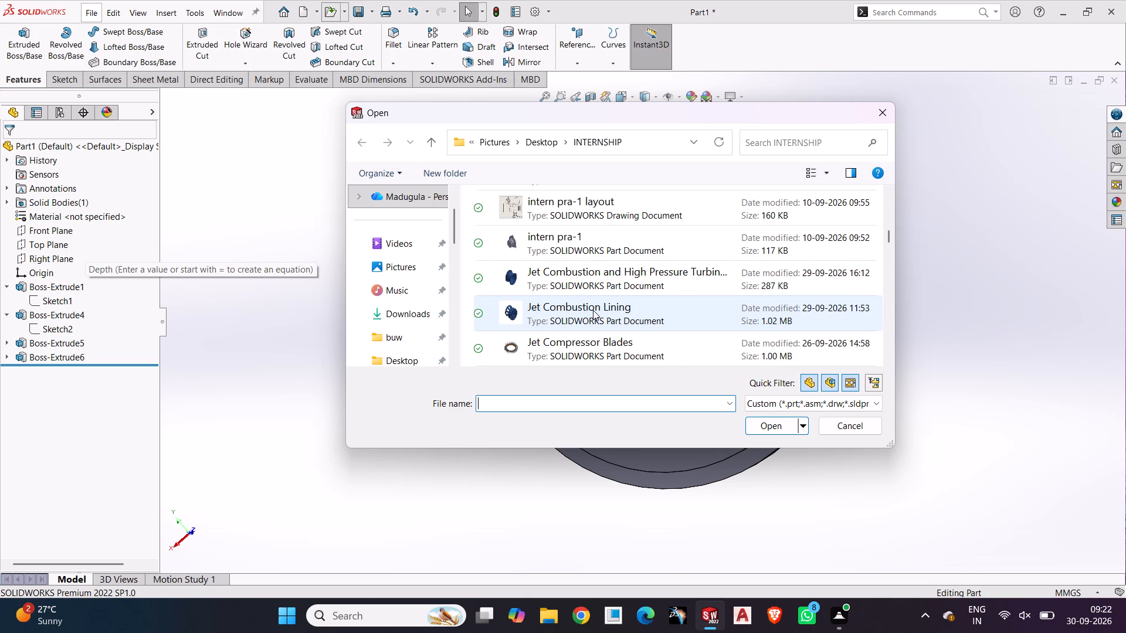
scroll(597, 250, up, 1)
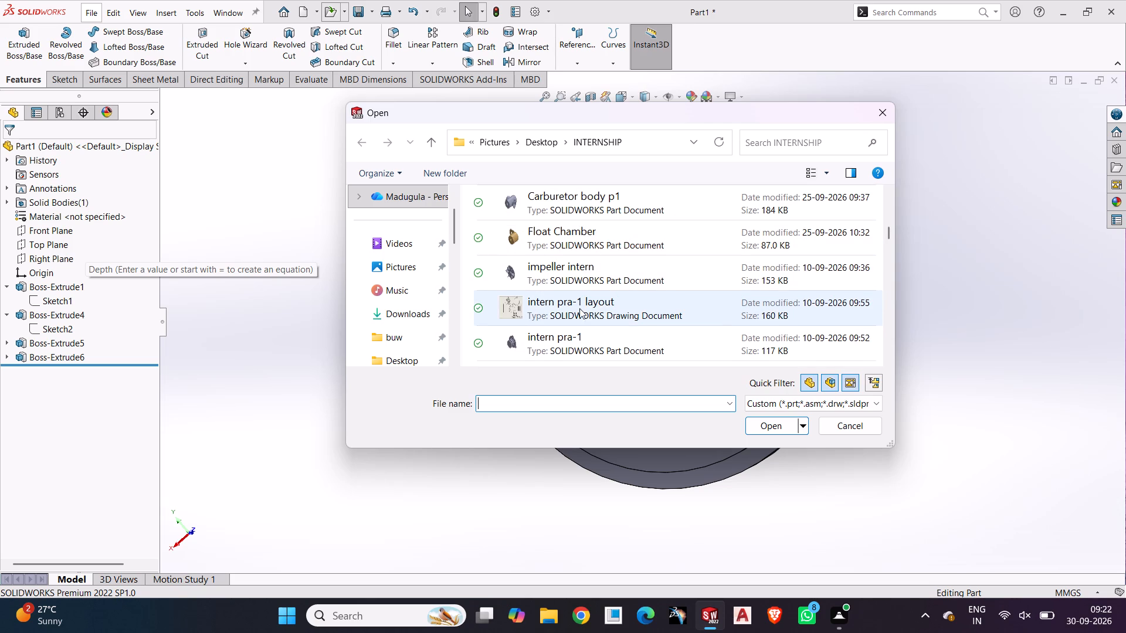
scroll(577, 324, down, 1)
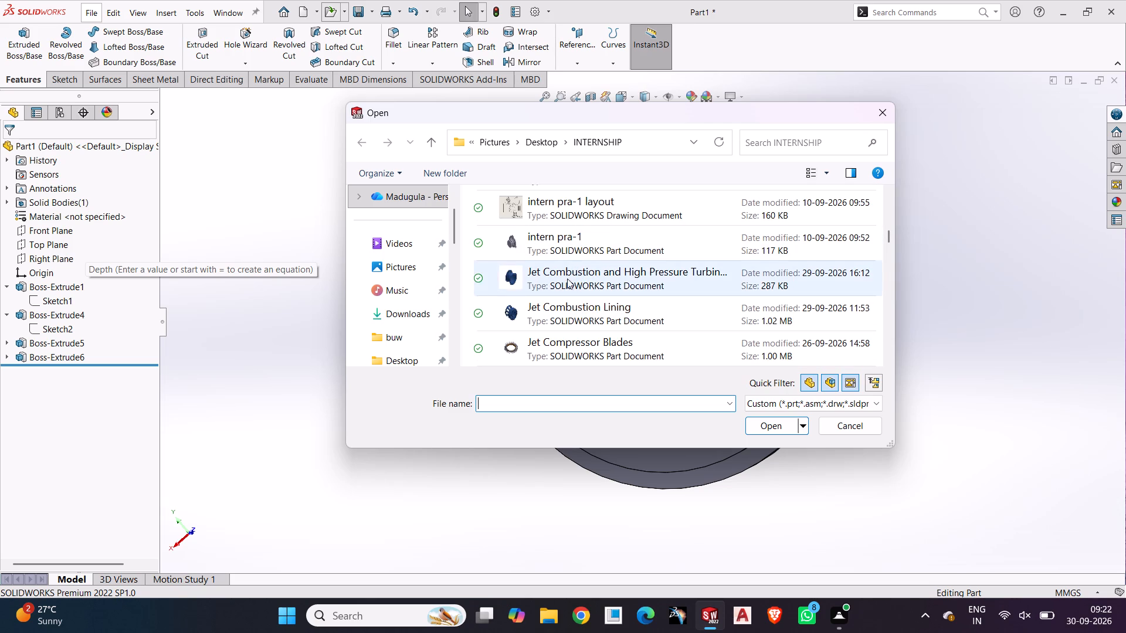
scroll(557, 304, down, 2)
click(559, 234)
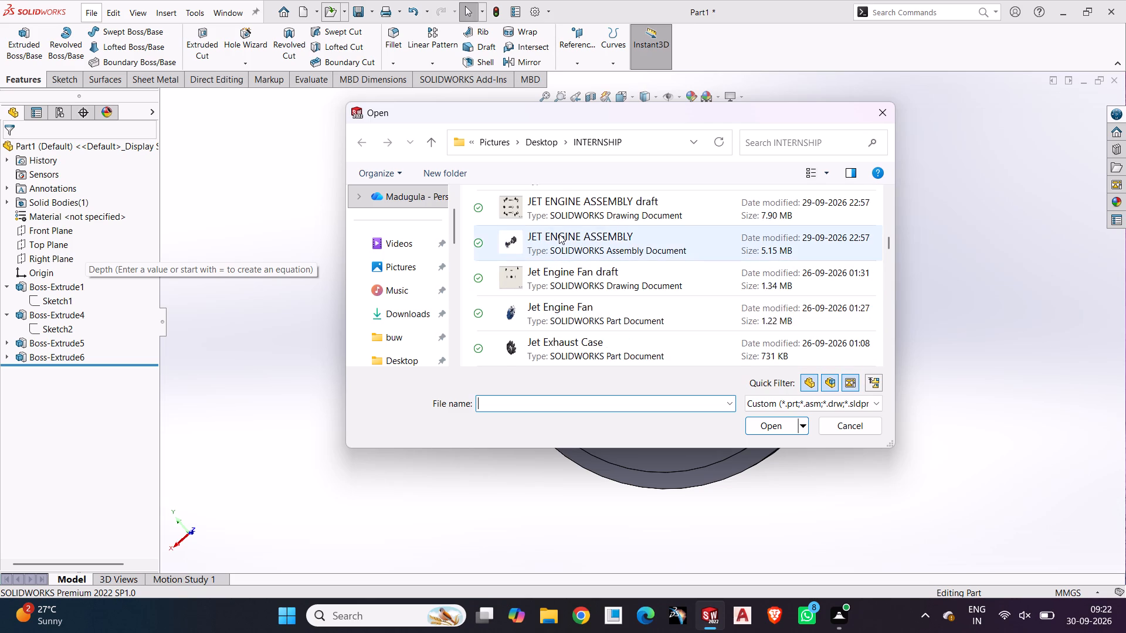
click(759, 423)
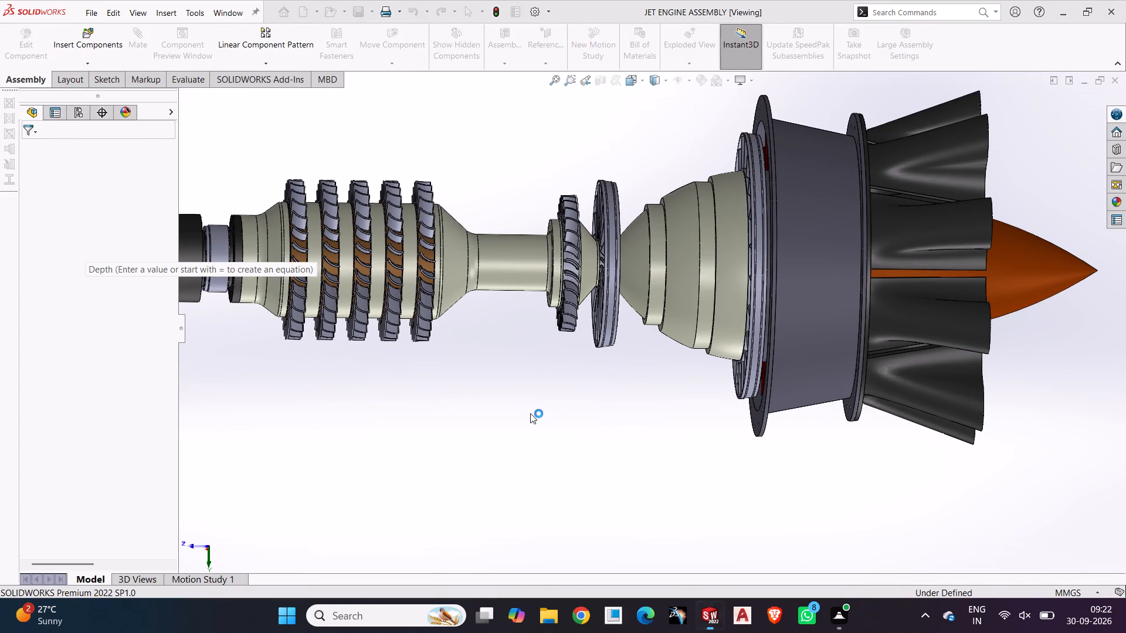
Examine the overall layout of the jet engine assembly, from the nose cone and fan to the exhaust end.
scroll(527, 401, down, 1)
scroll(477, 385, up, 4)
middle_drag(477, 385, 537, 396)
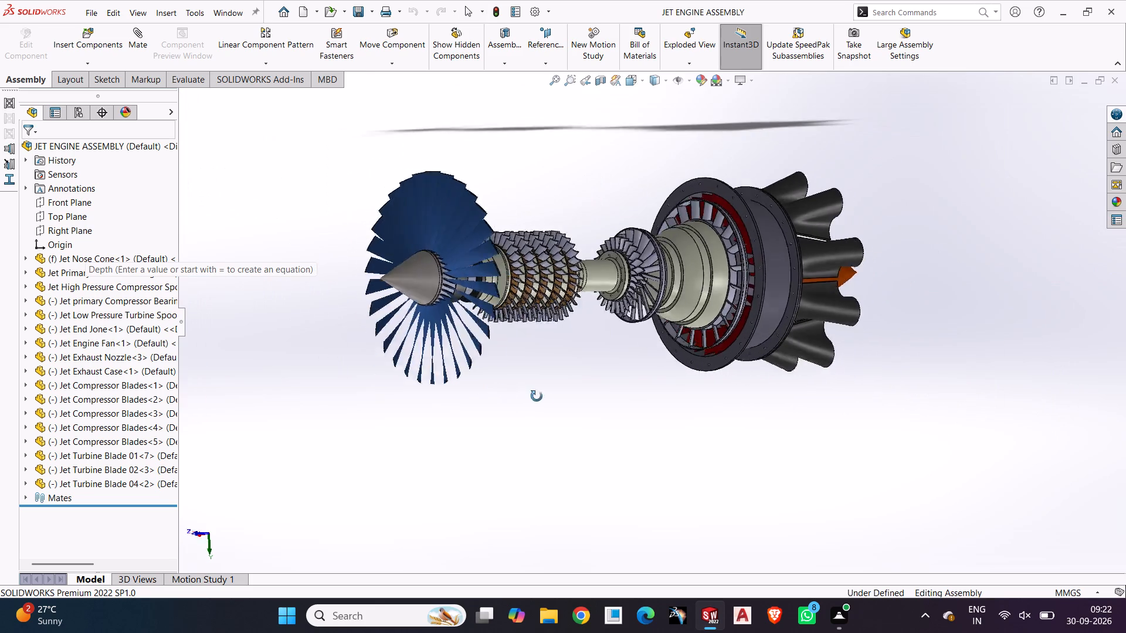
middle_drag(537, 396, 506, 428)
scroll(646, 360, down, 2)
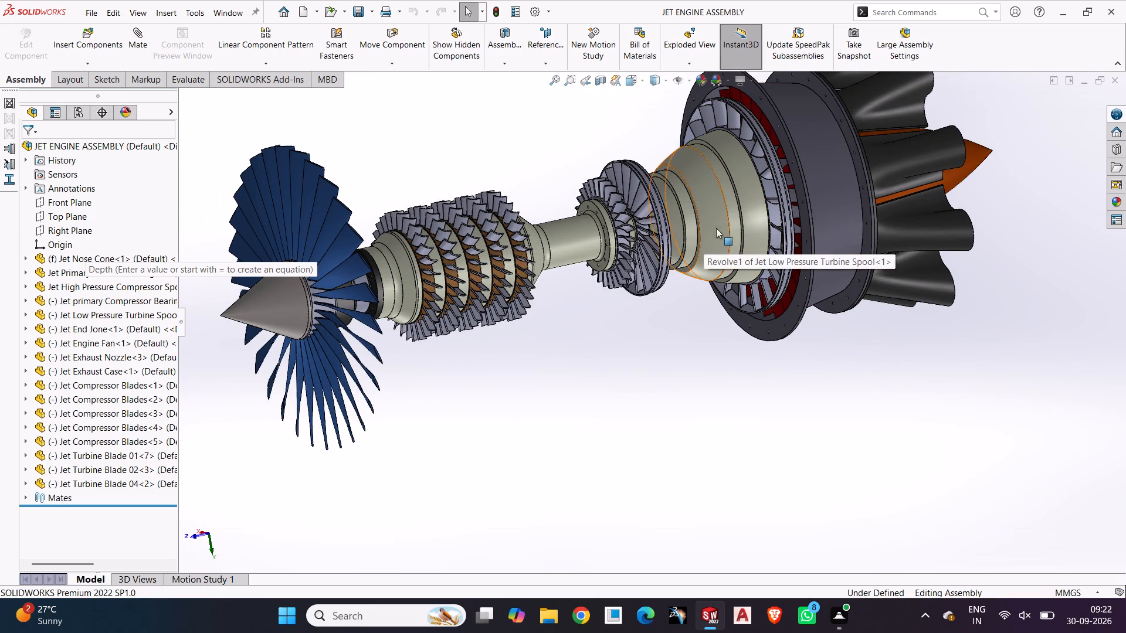
middle_drag(705, 362, 684, 349)
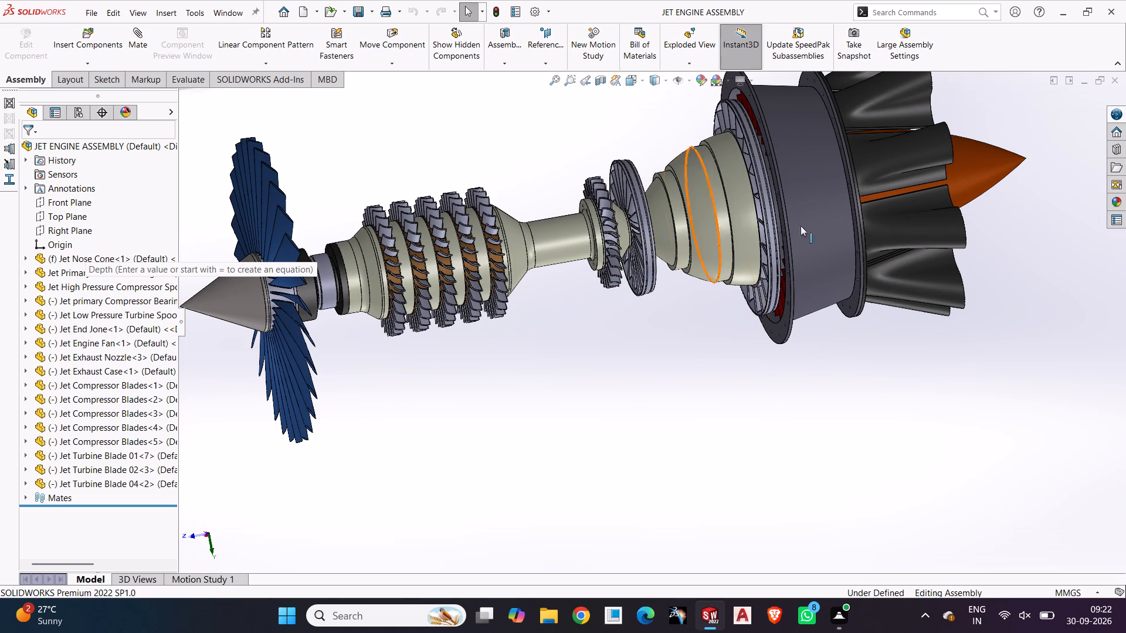
middle_drag(629, 400, 525, 512)
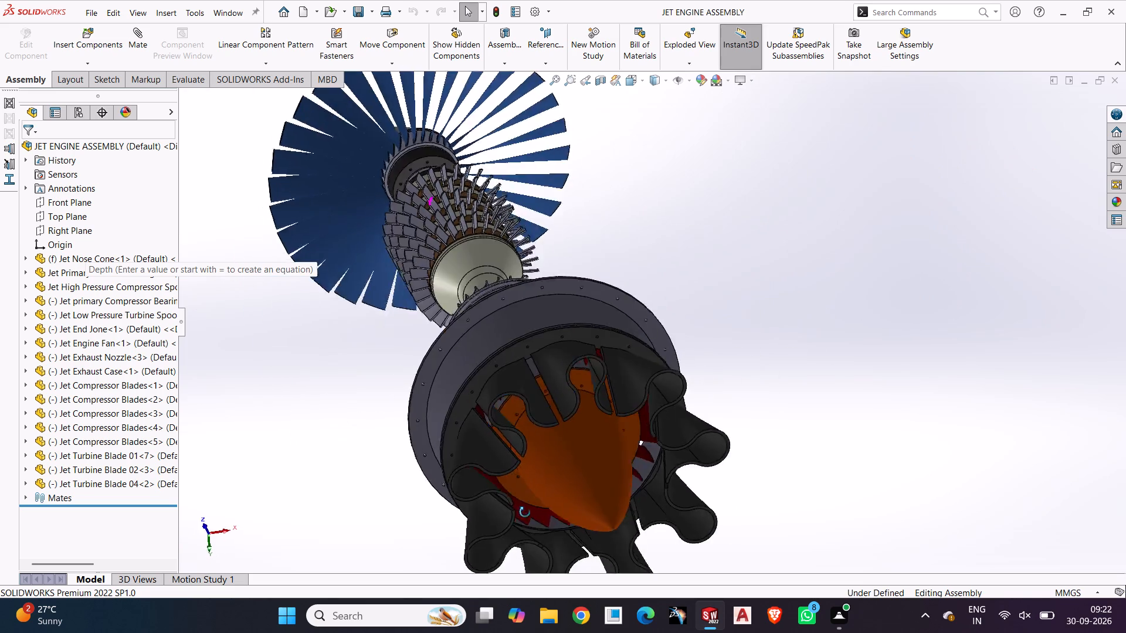
middle_drag(525, 512, 747, 400)
Examine the exhaust case lobes and orange end cone up close, and how they sit behind the turbine section.
scroll(614, 431, up, 3)
middle_drag(603, 426, 542, 293)
scroll(592, 562, down, 4)
scroll(487, 385, down, 2)
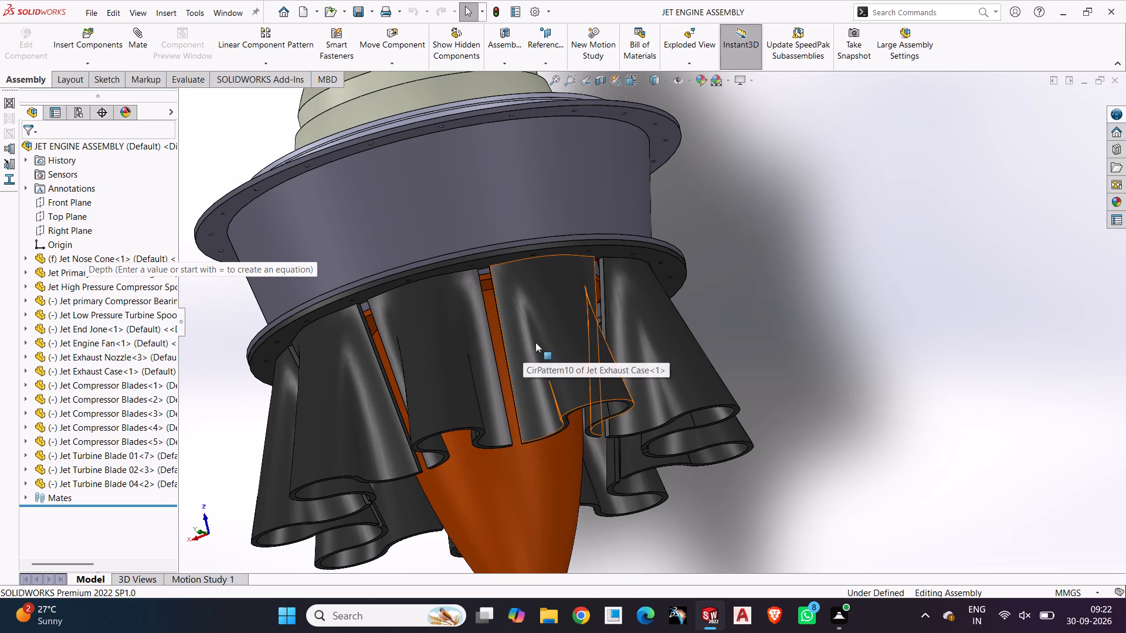
scroll(622, 336, up, 5)
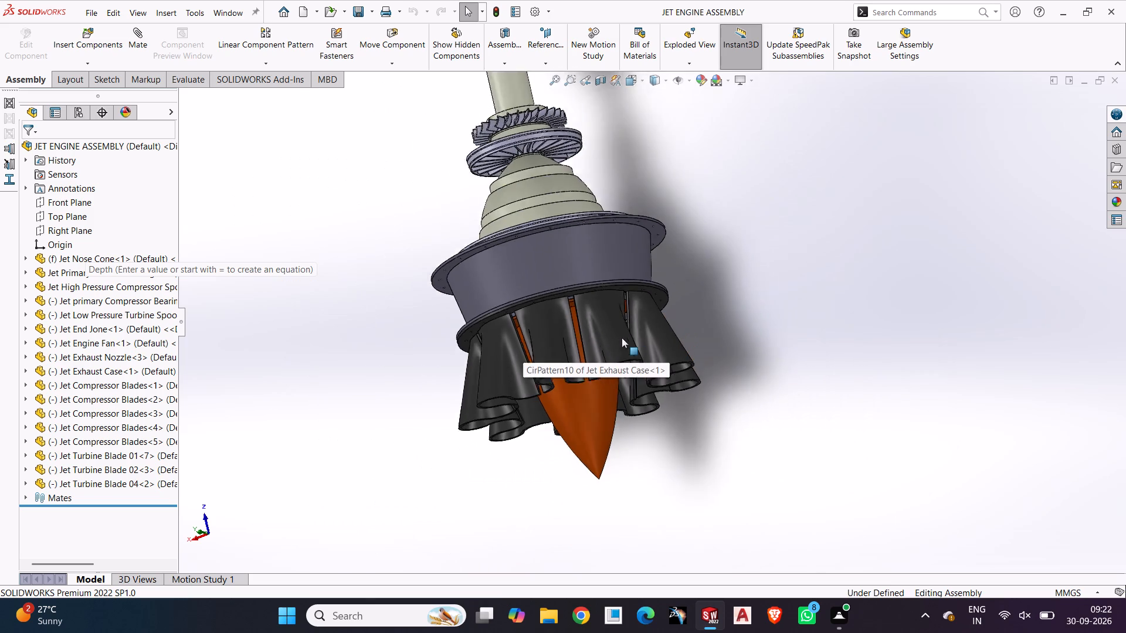
middle_drag(622, 338, 732, 283)
scroll(511, 388, up, 3)
middle_drag(496, 413, 507, 423)
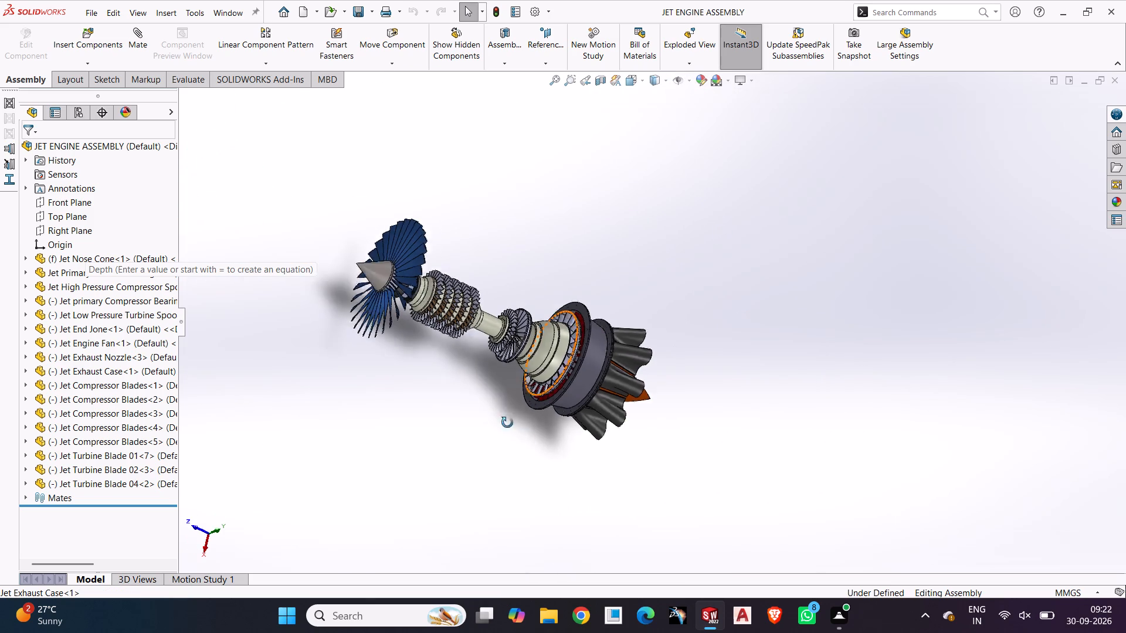
middle_drag(507, 423, 516, 435)
scroll(574, 376, down, 8)
scroll(575, 389, up, 5)
middle_drag(575, 414, 550, 481)
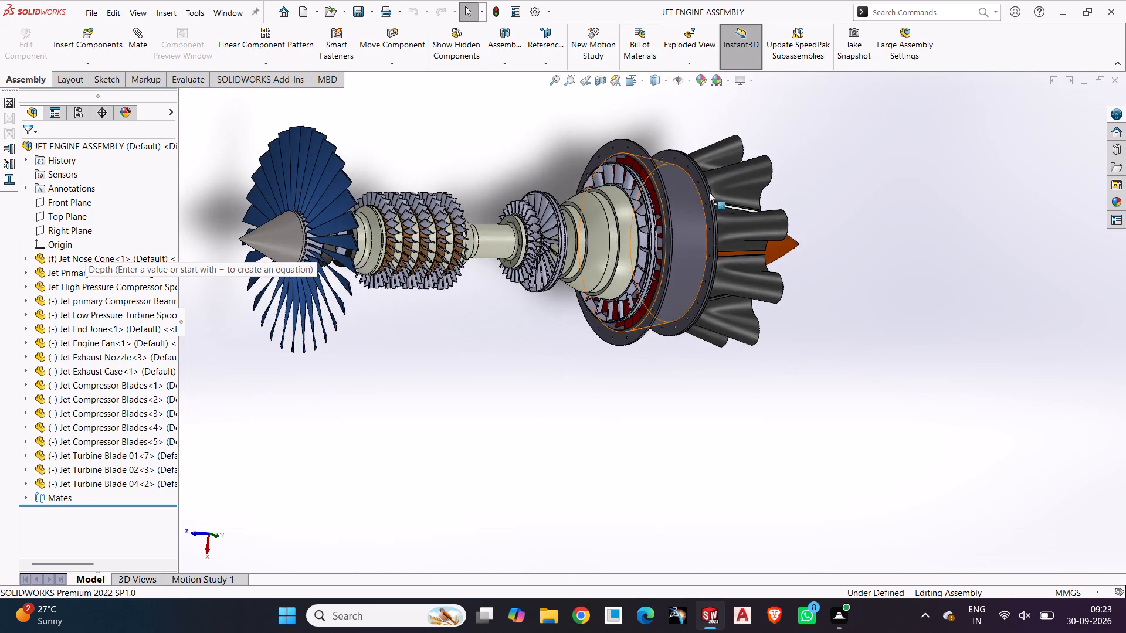
scroll(709, 192, down, 5)
scroll(802, 179, up, 2)
Rotate the Jet Exhaust Case back and forth about the engine axis by its lobes.
drag(779, 201, 774, 257)
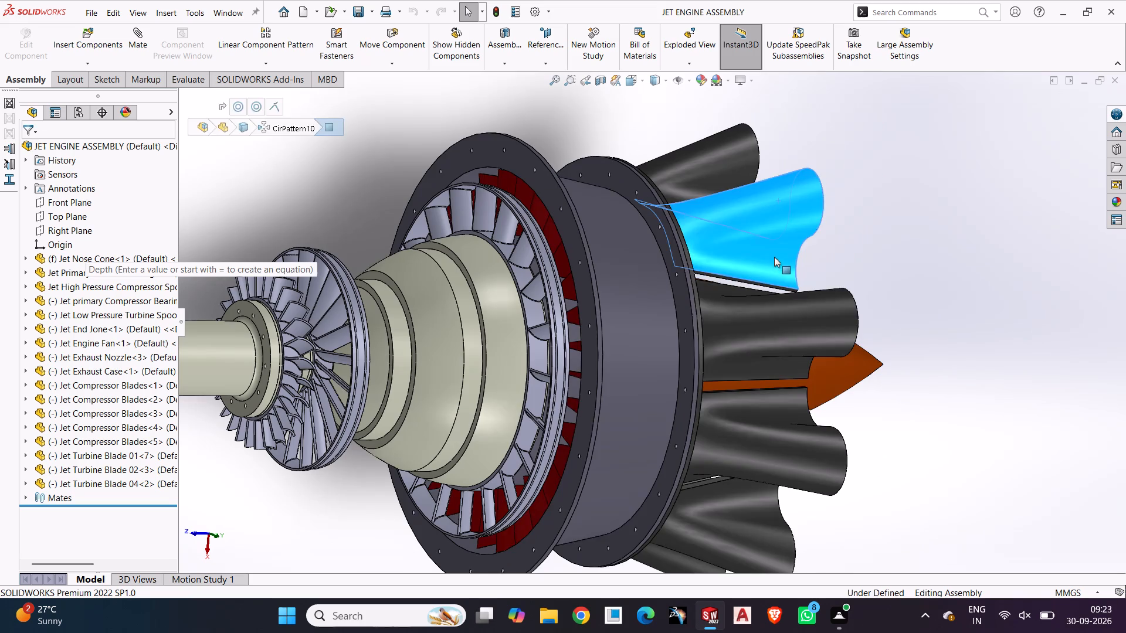
drag(774, 257, 763, 302)
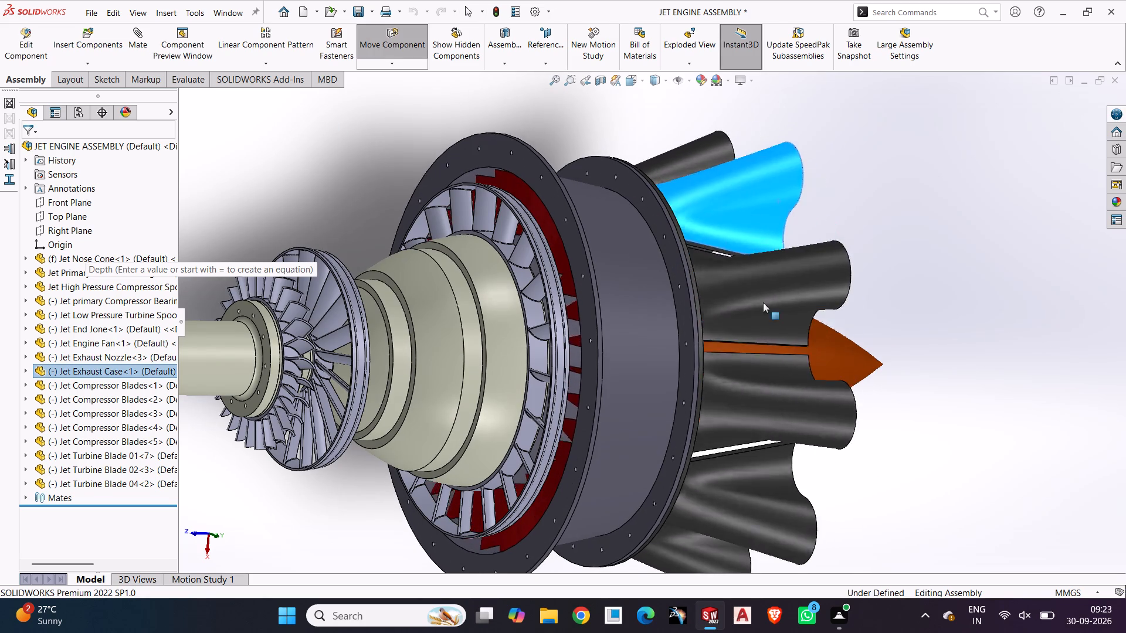
drag(763, 302, 754, 498)
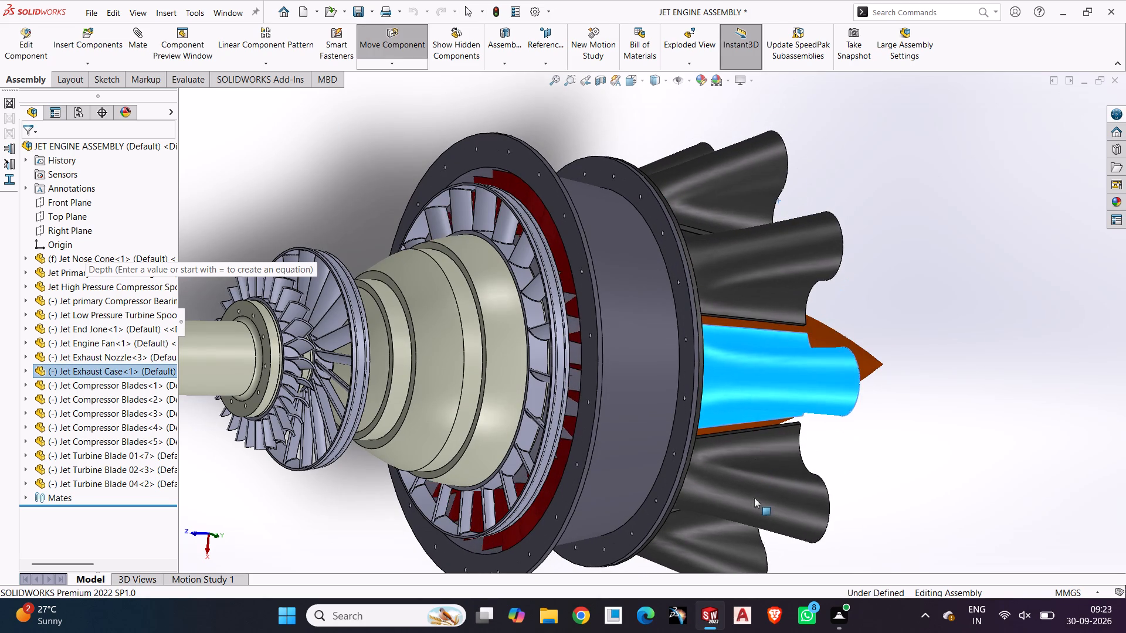
drag(754, 498, 734, 338)
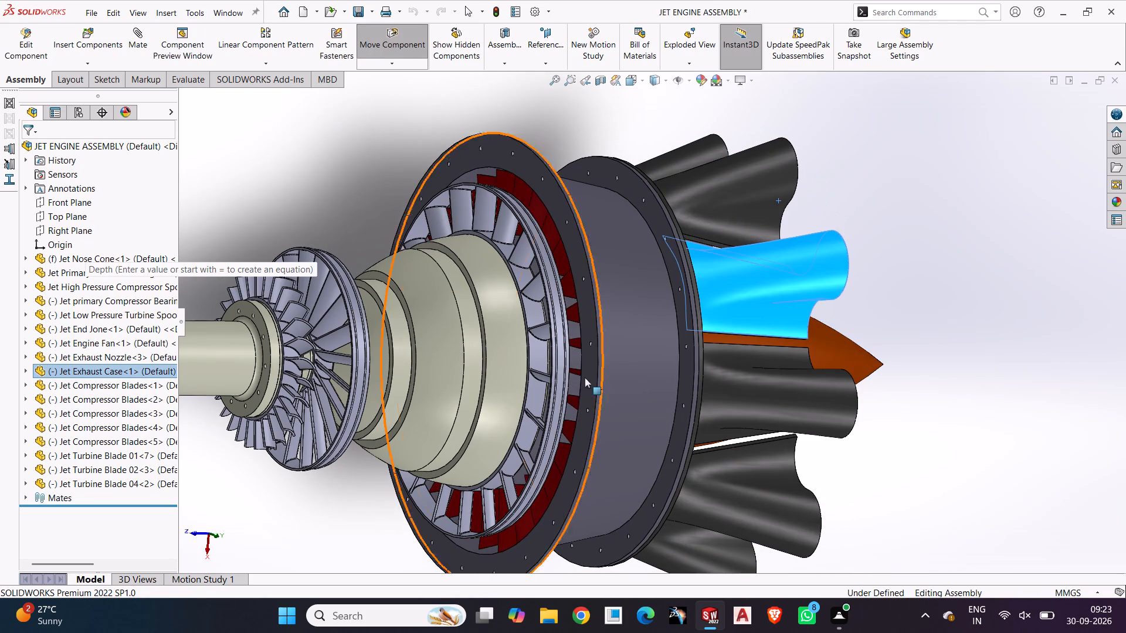
Try rotating the turbine blade rings about the engine axis, from the large rear ring to the small front rings.
drag(537, 247, 551, 468)
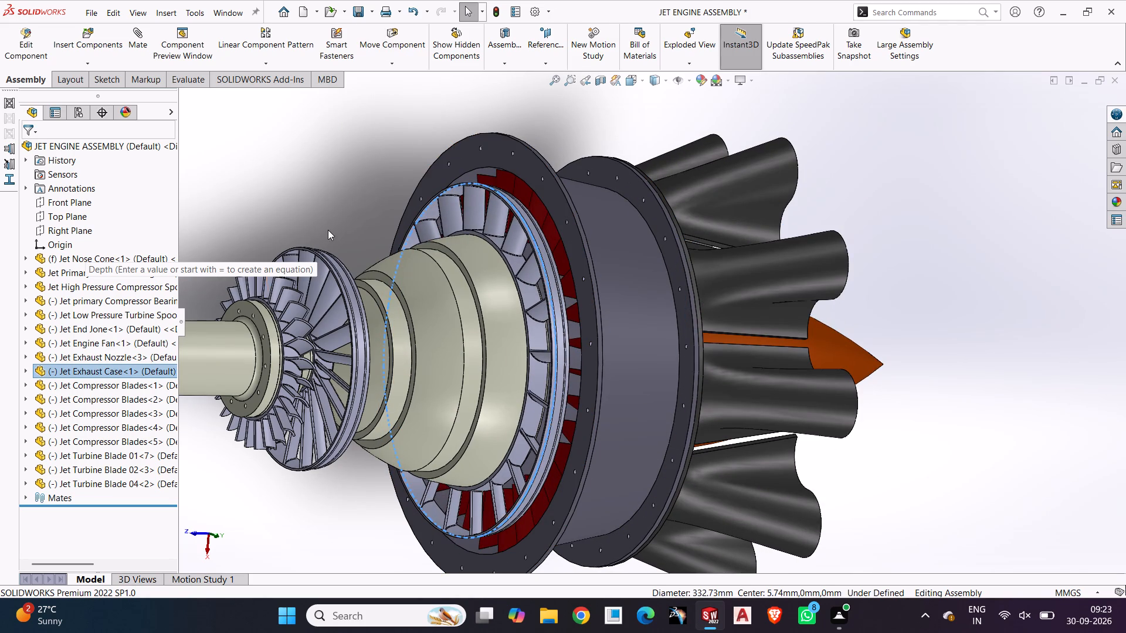
drag(328, 239, 339, 342)
drag(341, 273, 350, 460)
drag(299, 321, 293, 414)
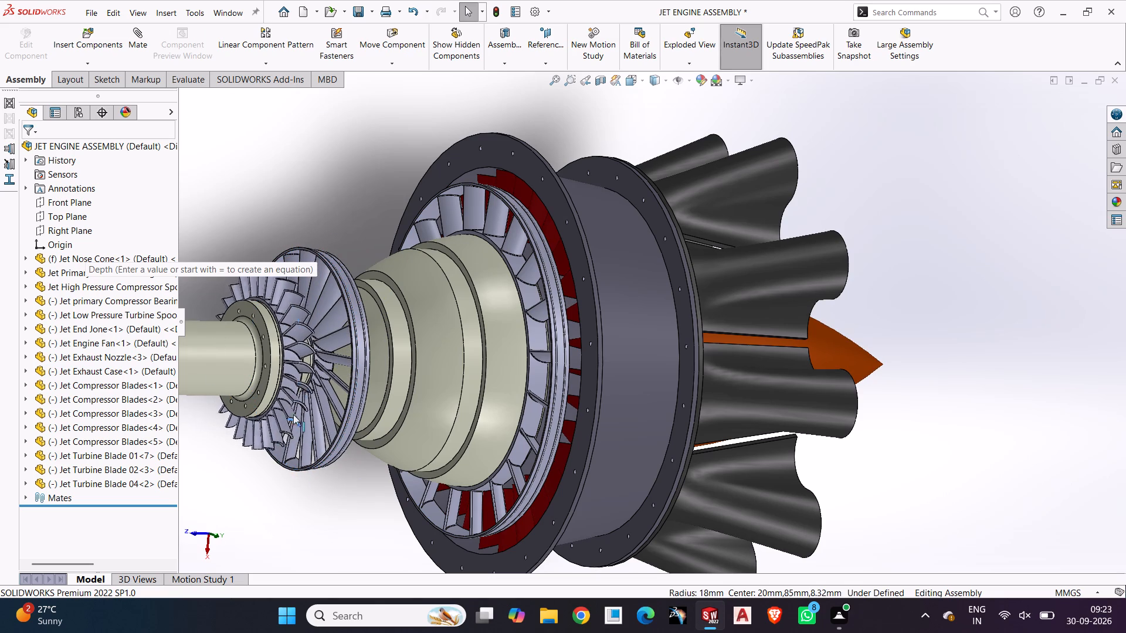
drag(293, 414, 299, 193)
Try rotating the Jet Compressor Blades rows one after another about the compressor spool.
scroll(369, 375, up, 6)
middle_drag(372, 413, 362, 461)
scroll(418, 384, down, 5)
drag(498, 226, 513, 399)
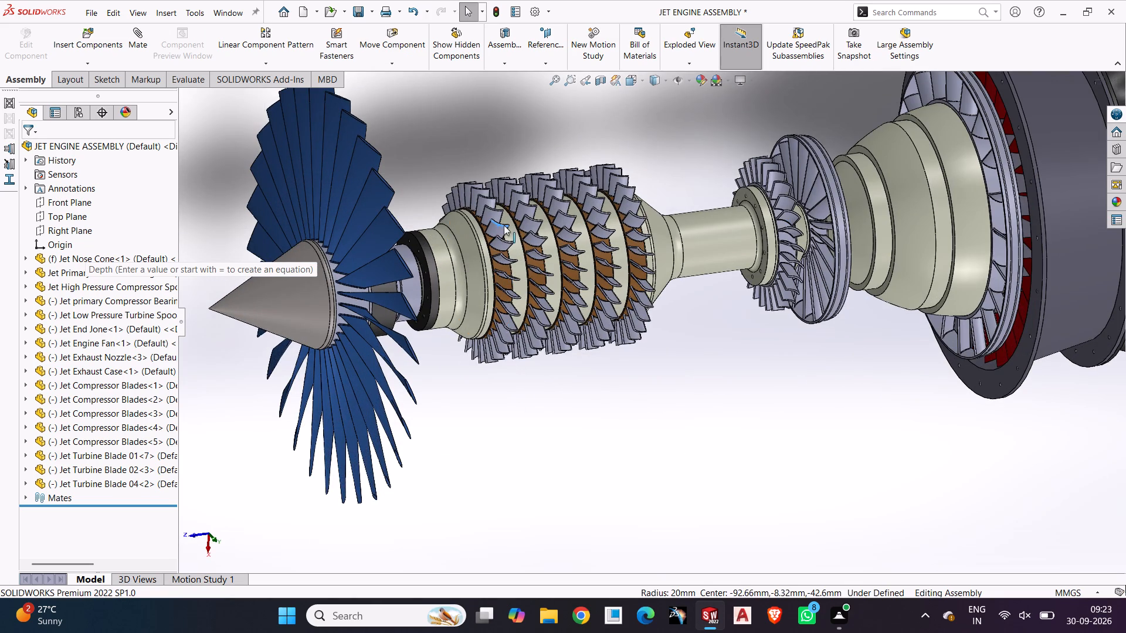
drag(504, 225, 494, 374)
drag(530, 215, 542, 418)
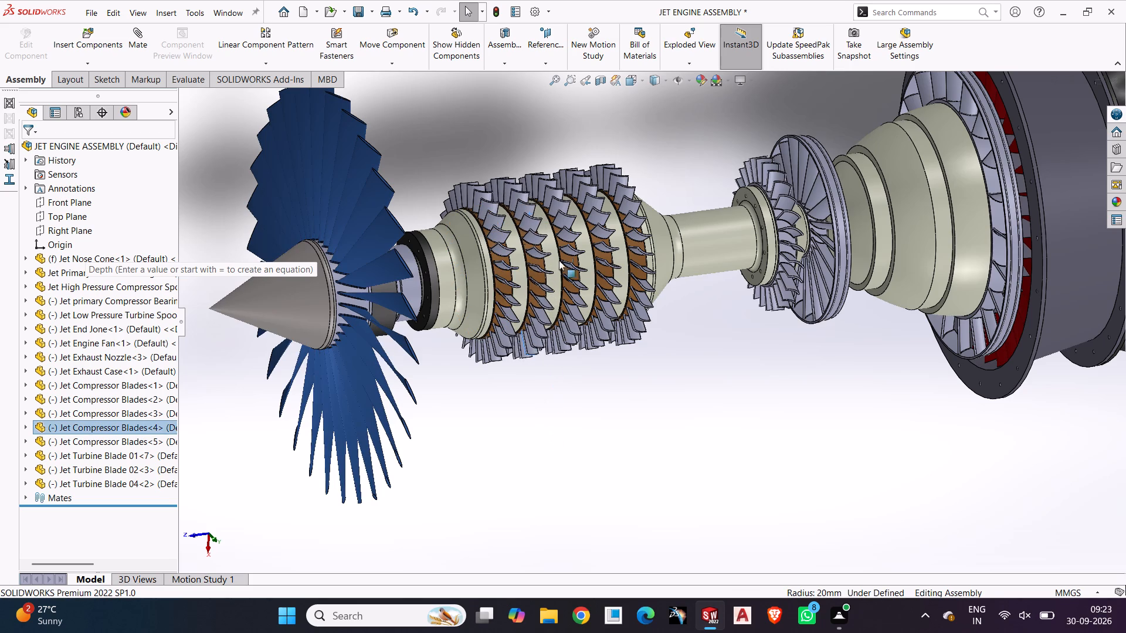
drag(562, 219, 557, 451)
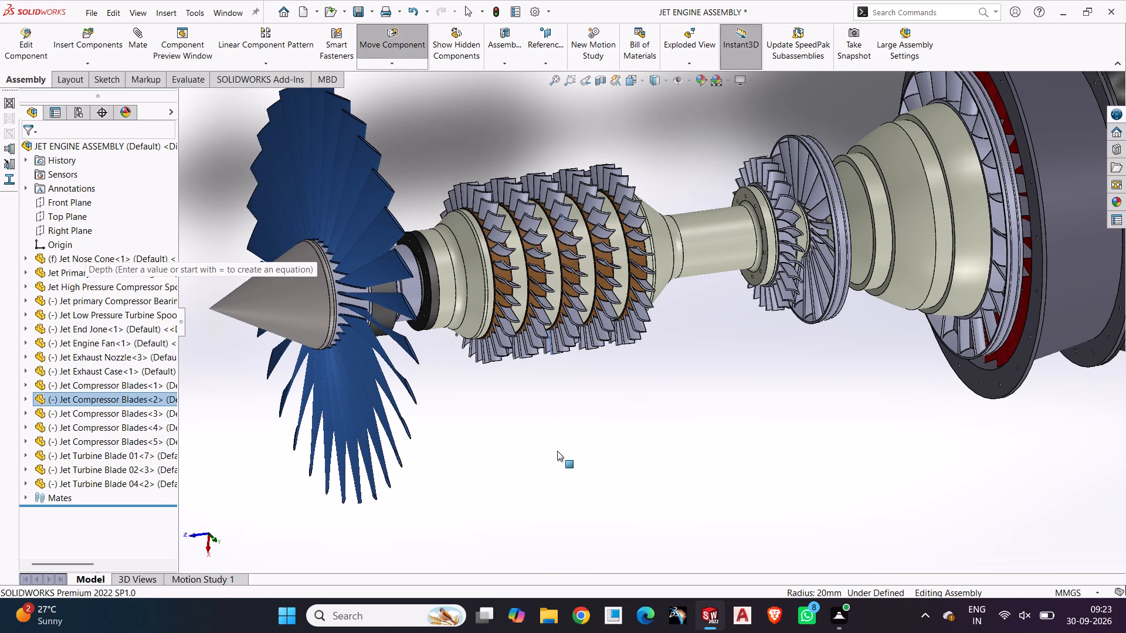
drag(557, 451, 558, 445)
drag(594, 235, 599, 396)
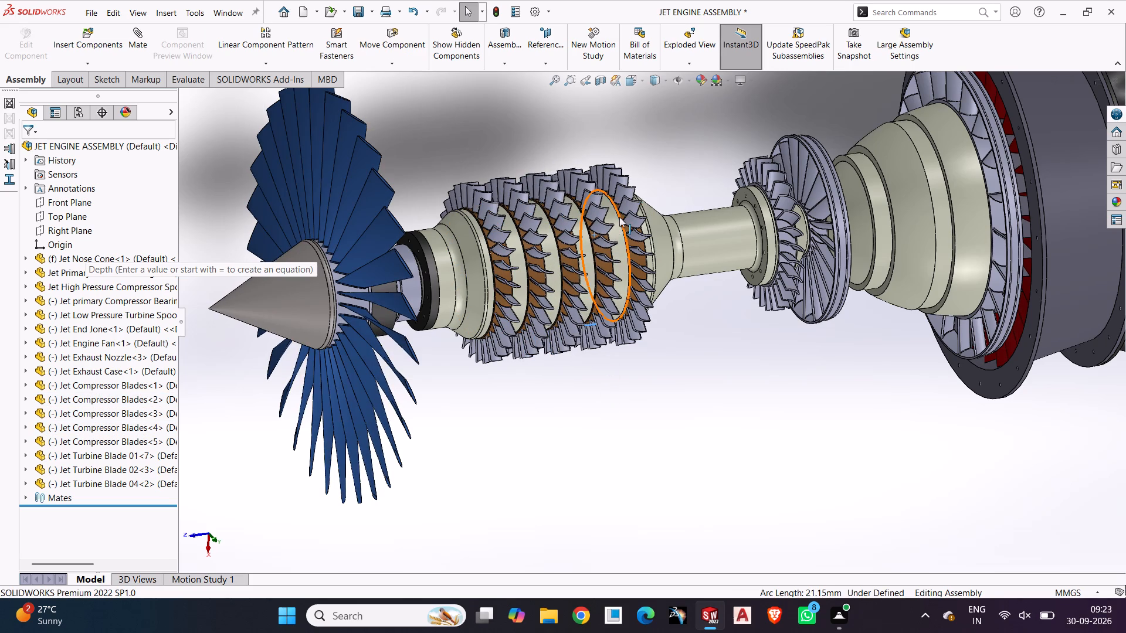
drag(628, 199, 596, 142)
Rotate the blue Jet Engine Fan about the engine axis by one of its blades.
drag(396, 222, 375, 535)
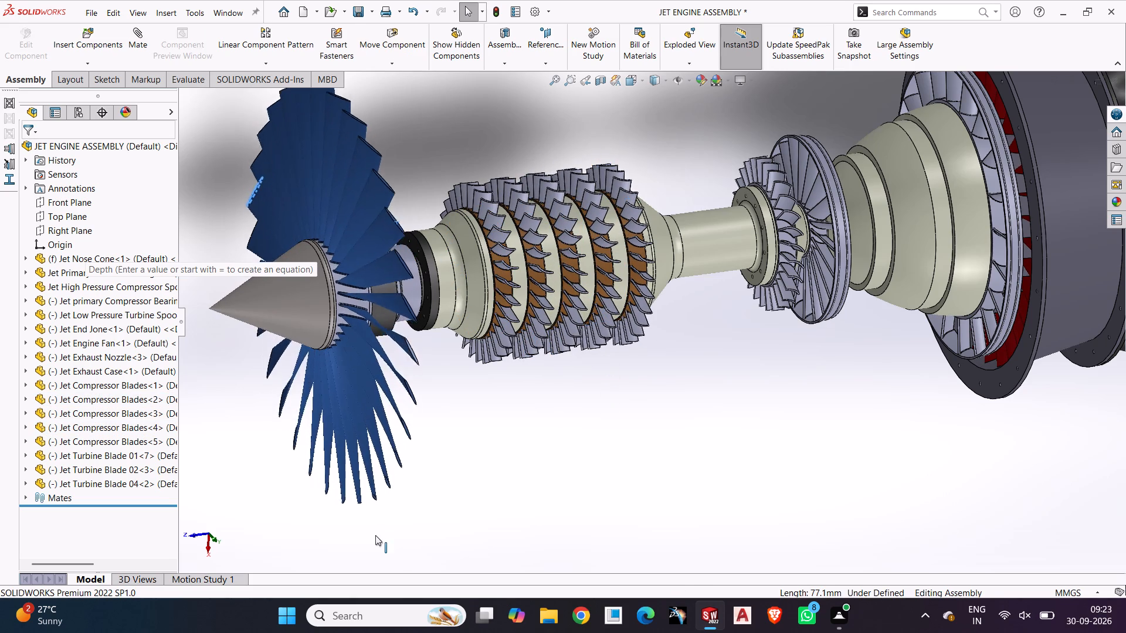
drag(375, 535, 497, 398)
Examine the stepped low pressure turbine spool, turbine blade rings and flanged exhaust nozzle from the side and front.
scroll(620, 402, up, 4)
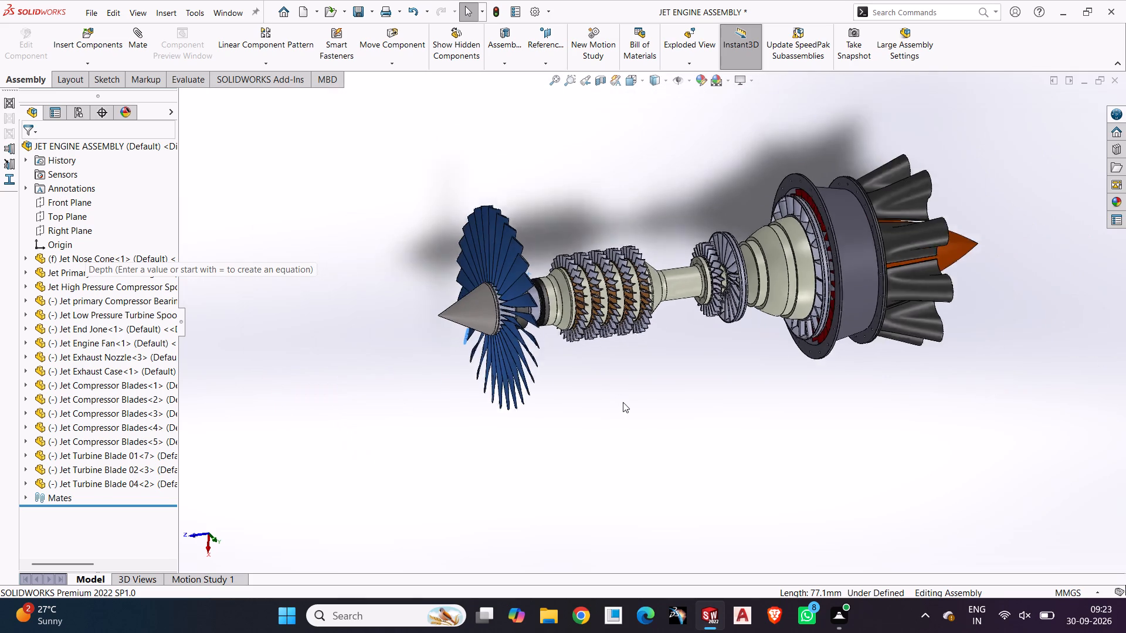
scroll(623, 402, up, 1)
middle_drag(810, 375, 793, 378)
scroll(795, 384, down, 1)
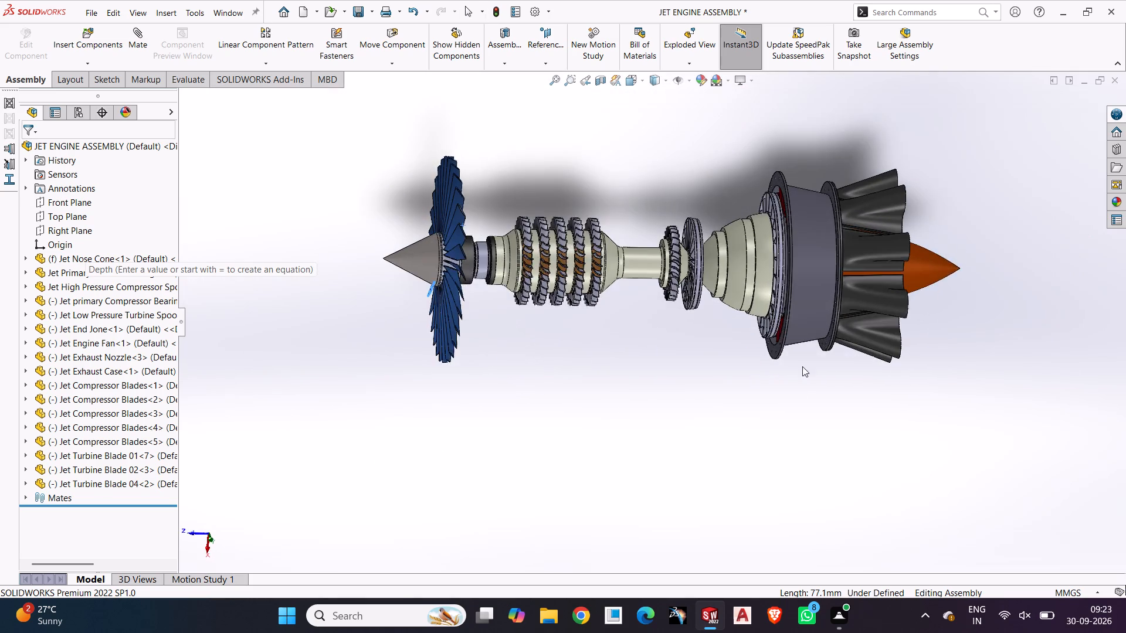
scroll(793, 283, down, 2)
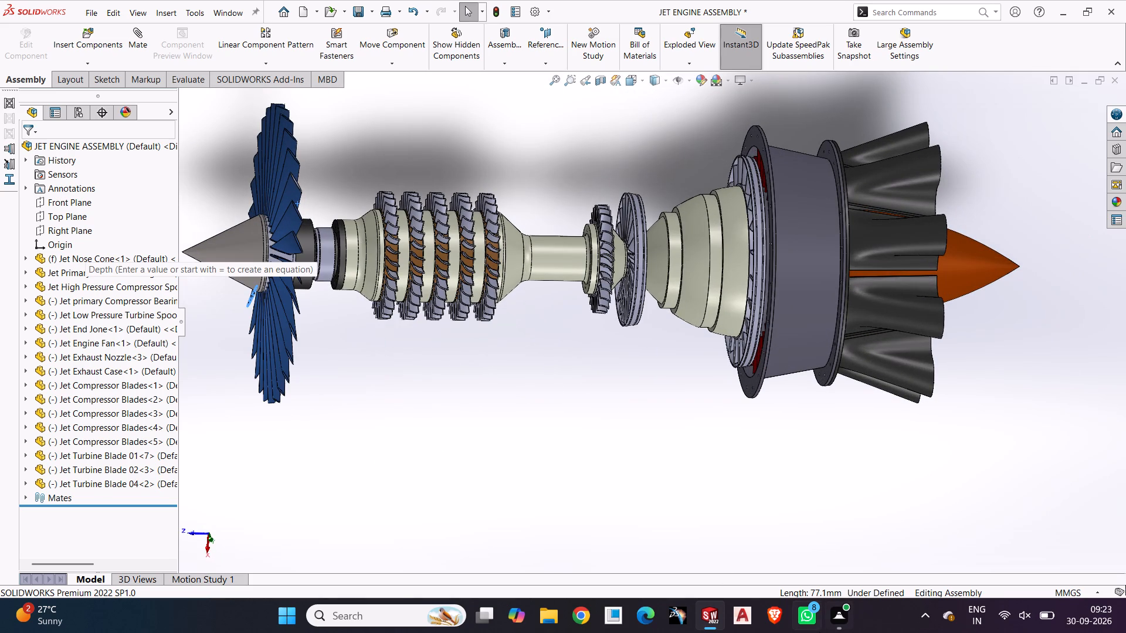
middle_drag(710, 410, 737, 429)
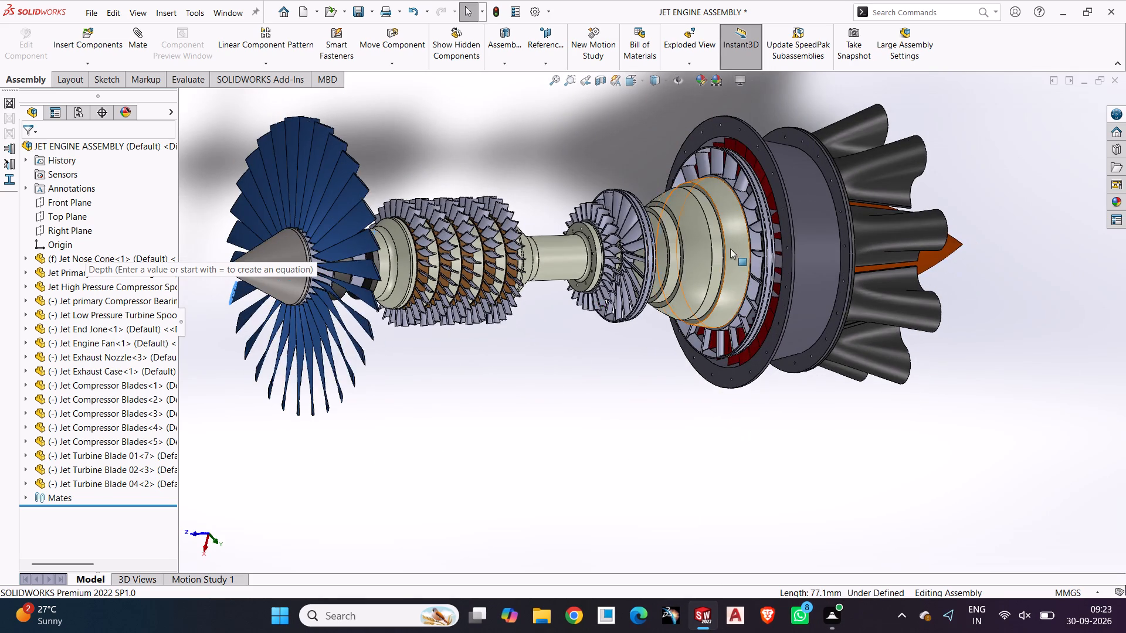
scroll(750, 254, down, 4)
middle_drag(764, 390, 785, 413)
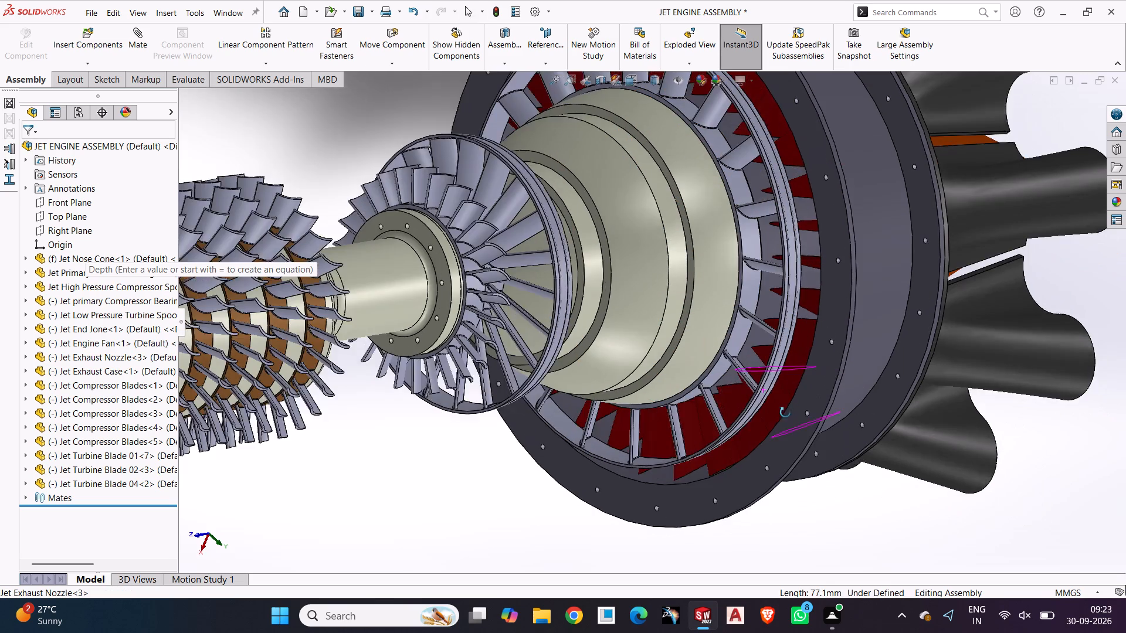
middle_drag(785, 413, 784, 418)
scroll(757, 366, up, 2)
middle_drag(728, 468, 746, 346)
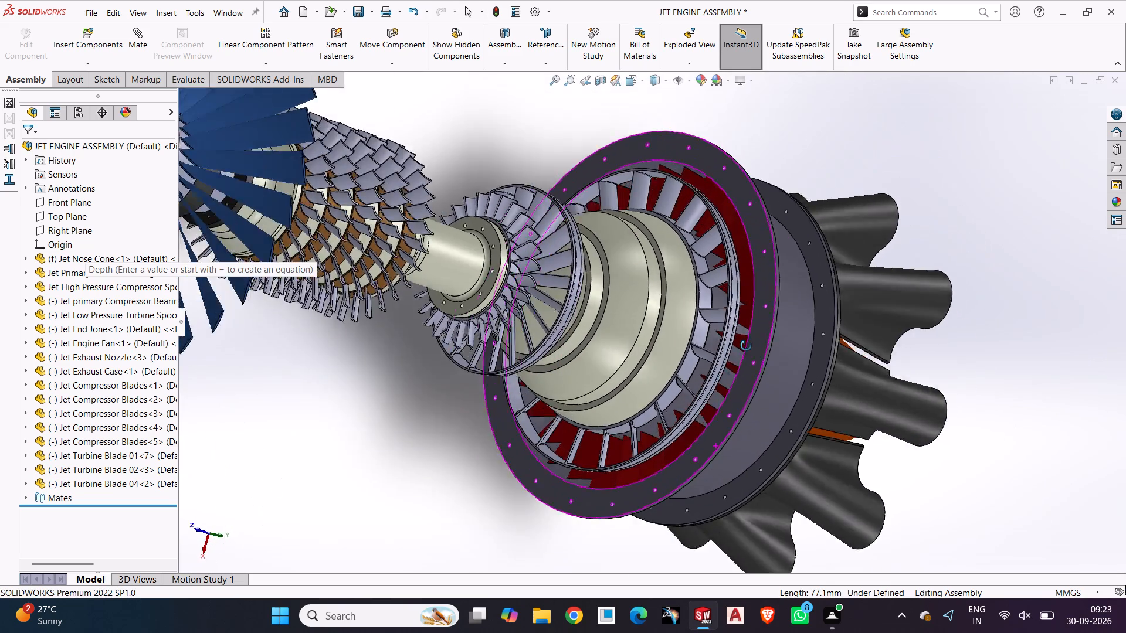
middle_drag(746, 346, 701, 417)
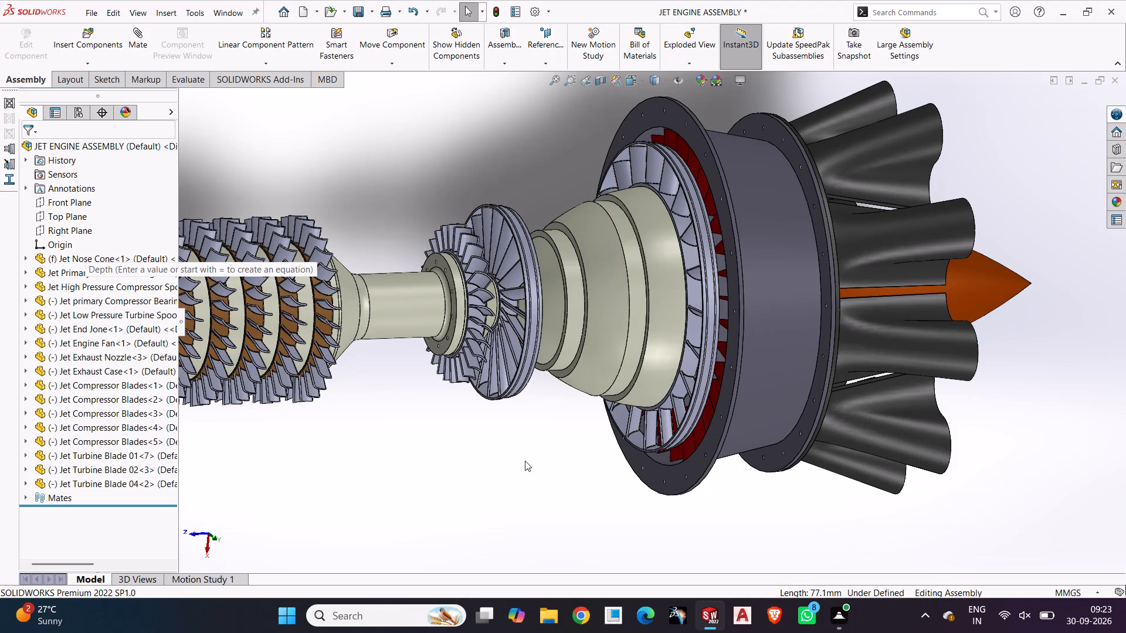
middle_drag(525, 467, 524, 474)
click(467, 461)
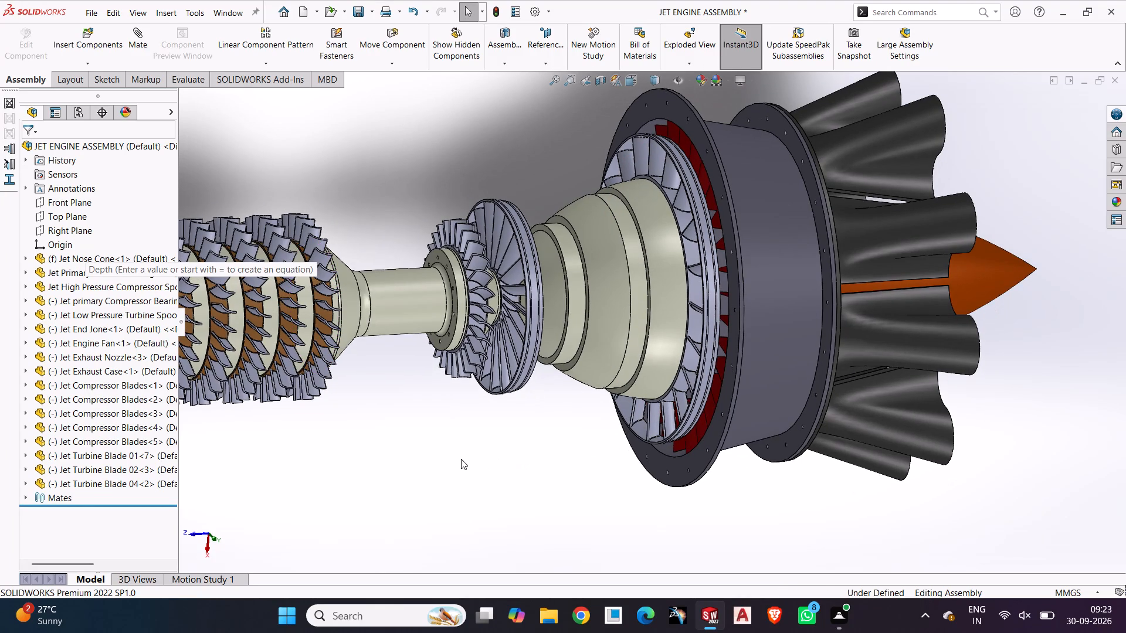
middle_drag(461, 459, 441, 458)
scroll(441, 456, up, 3)
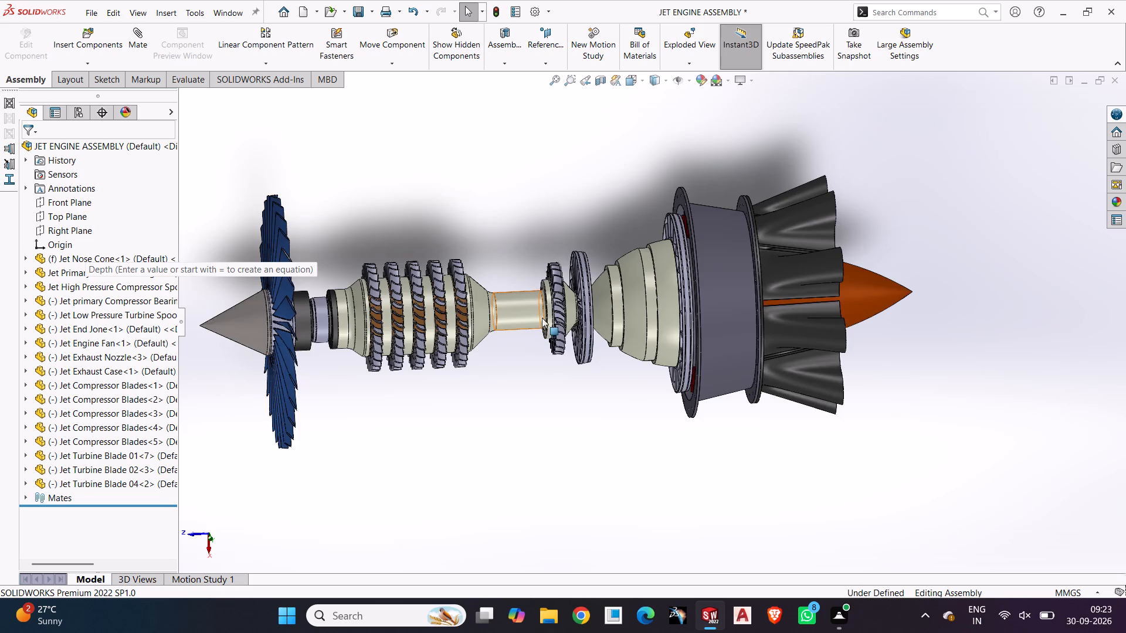
Inspect the turbine blade rings up close, the exhaust end from behind, and the complete engine from fan to end cone.
middle_drag(546, 318, 606, 351)
scroll(639, 309, down, 4)
middle_click(500, 382)
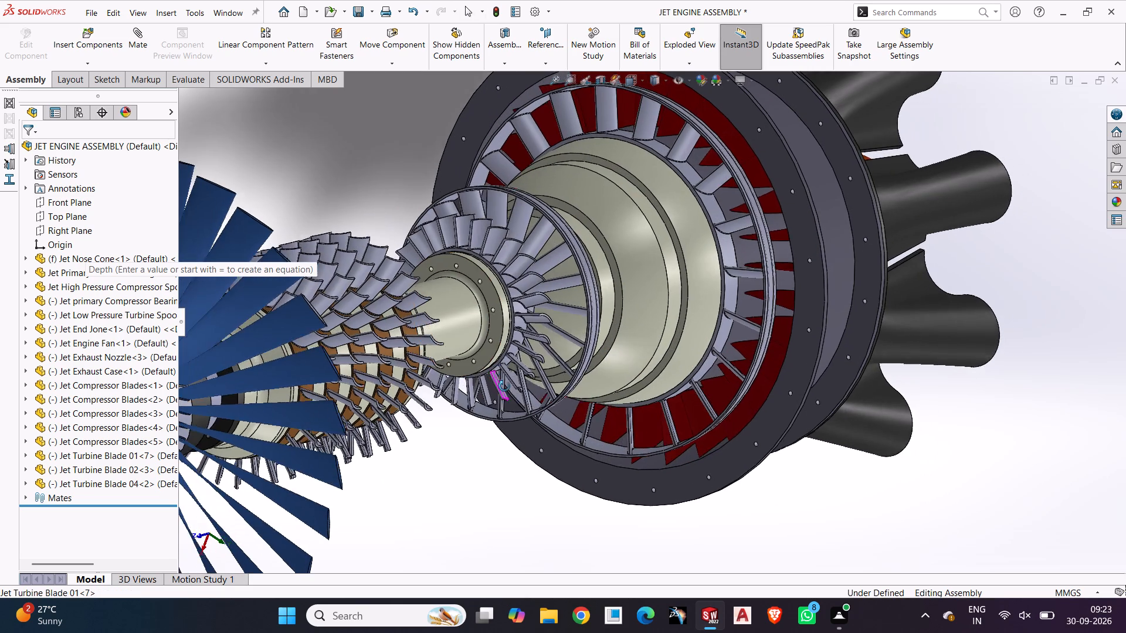
scroll(491, 320, down, 4)
middle_drag(496, 326, 518, 295)
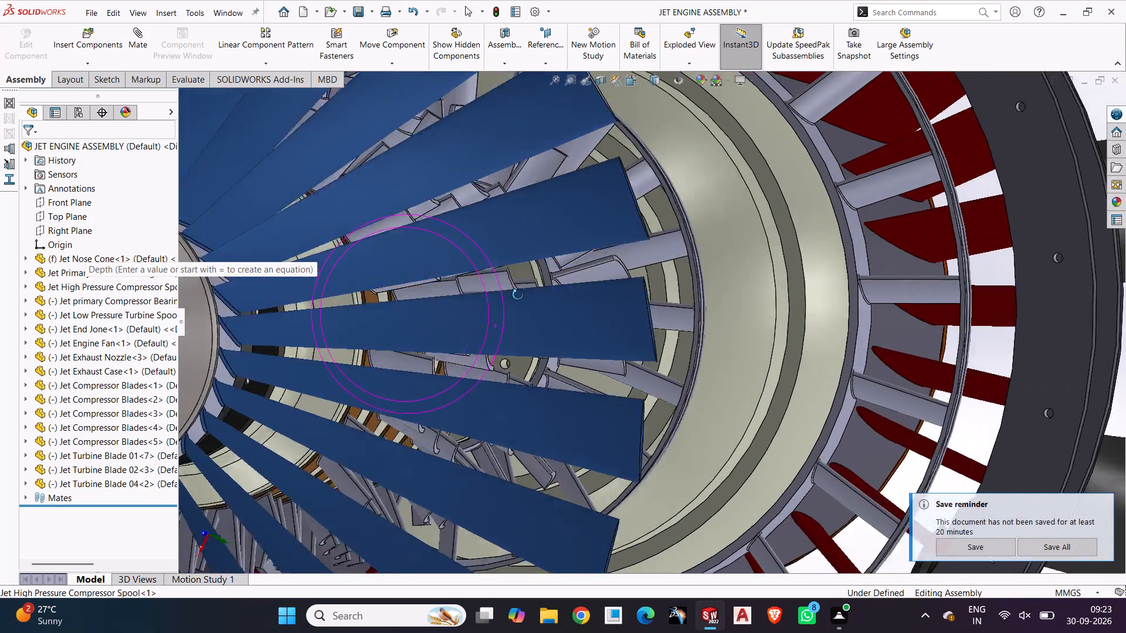
middle_drag(518, 295, 323, 370)
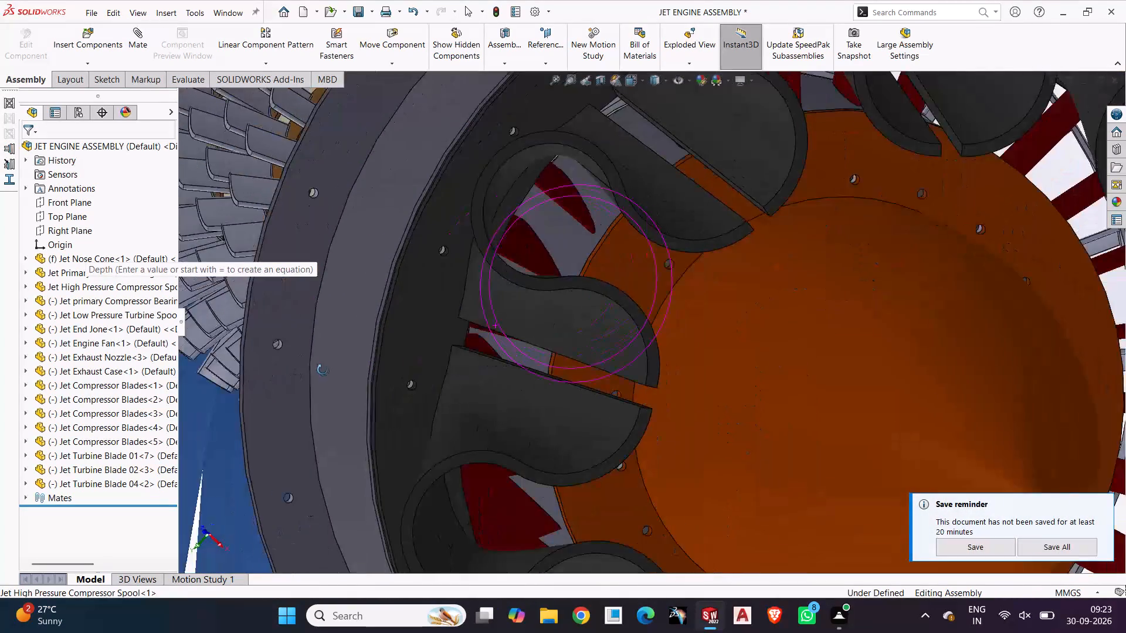
middle_drag(323, 370, 316, 368)
middle_drag(615, 293, 608, 293)
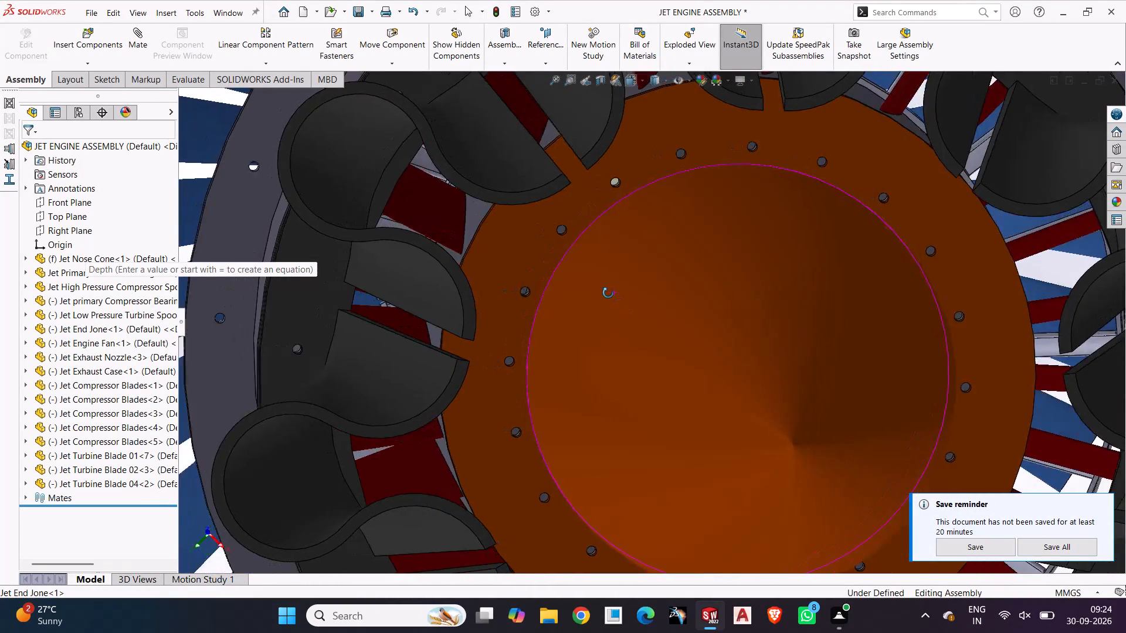
middle_drag(608, 293, 761, 302)
scroll(654, 334, up, 7)
middle_drag(531, 360, 539, 366)
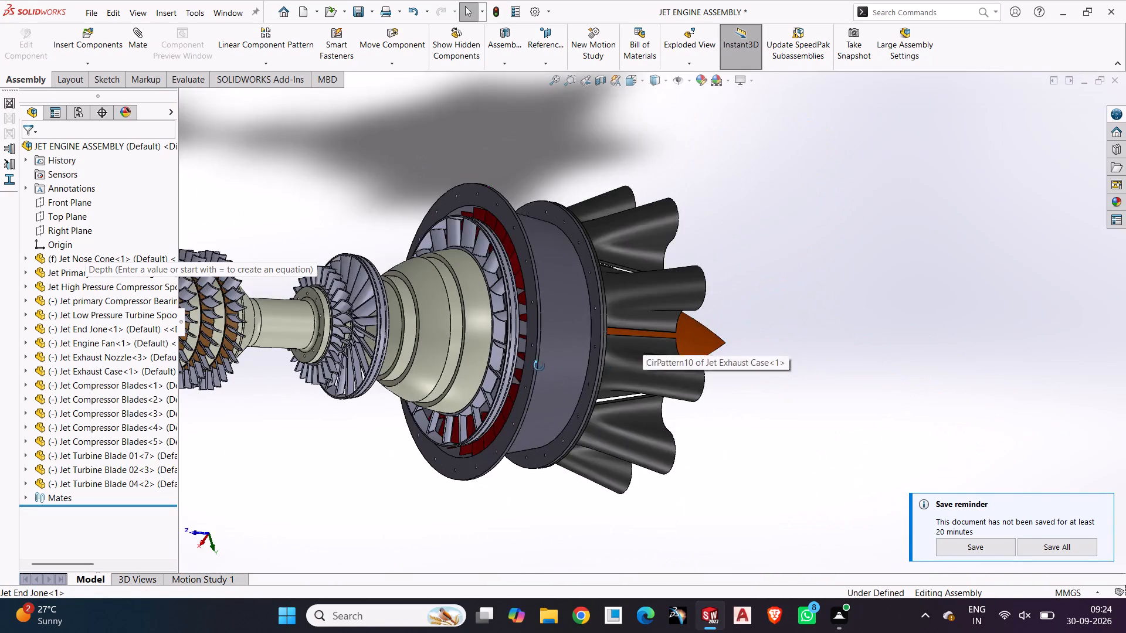
middle_drag(539, 366, 586, 403)
scroll(453, 338, down, 4)
scroll(453, 338, up, 4)
scroll(734, 411, up, 2)
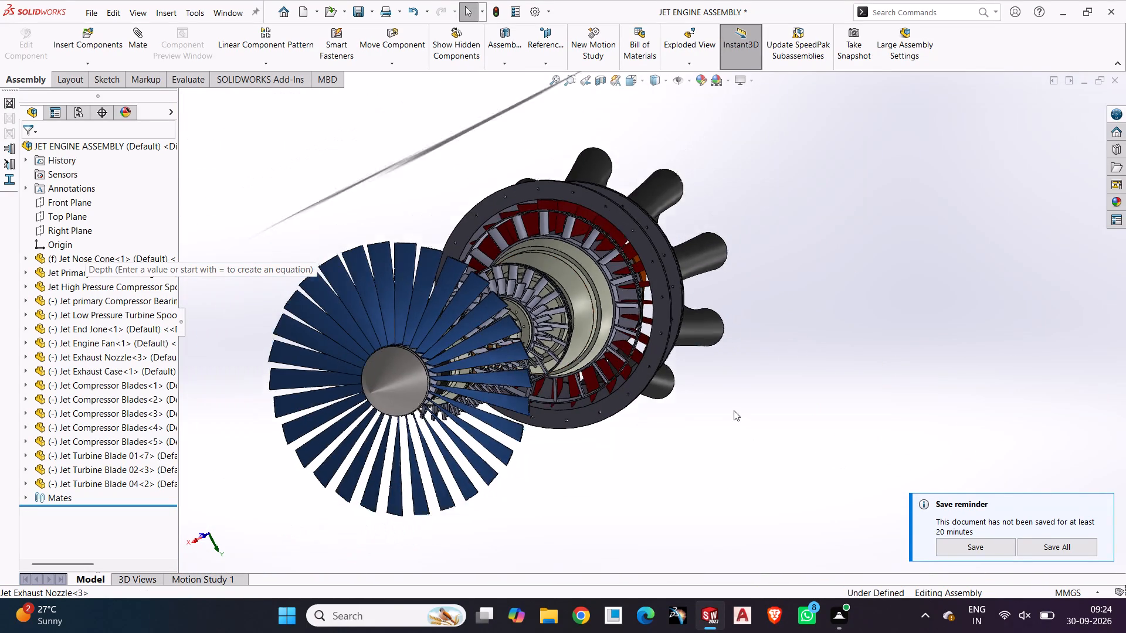
scroll(734, 410, up, 2)
middle_drag(729, 409, 645, 428)
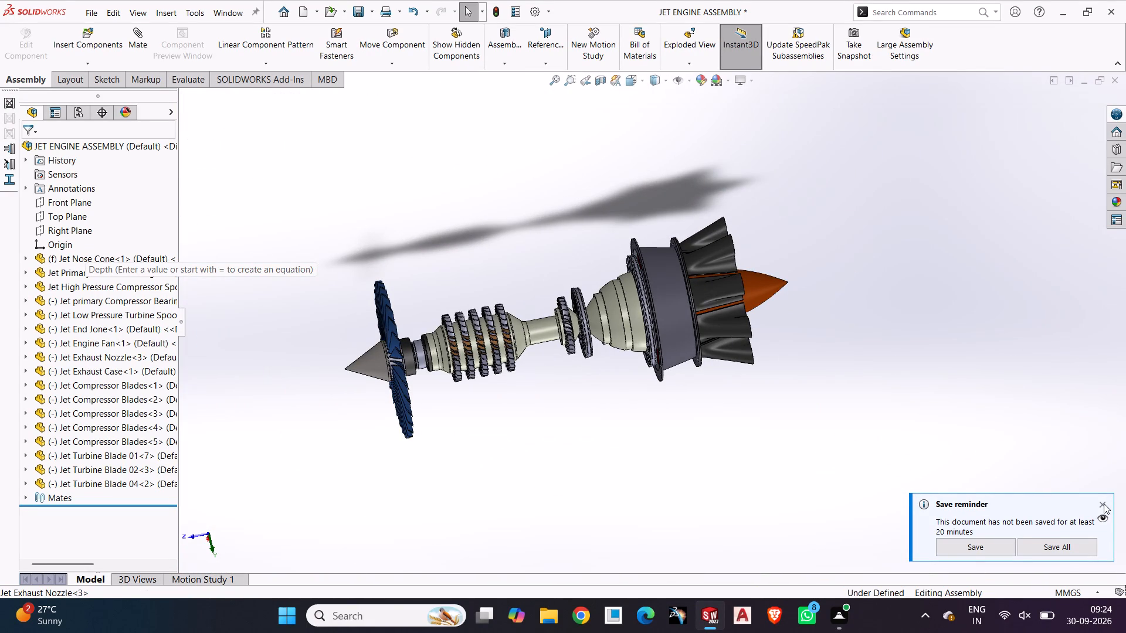
Dismiss the save reminder and examine the fan, compressor blade rows and turbine discs from the front and side.
click(1104, 503)
scroll(581, 342, down, 3)
middle_drag(552, 353, 626, 321)
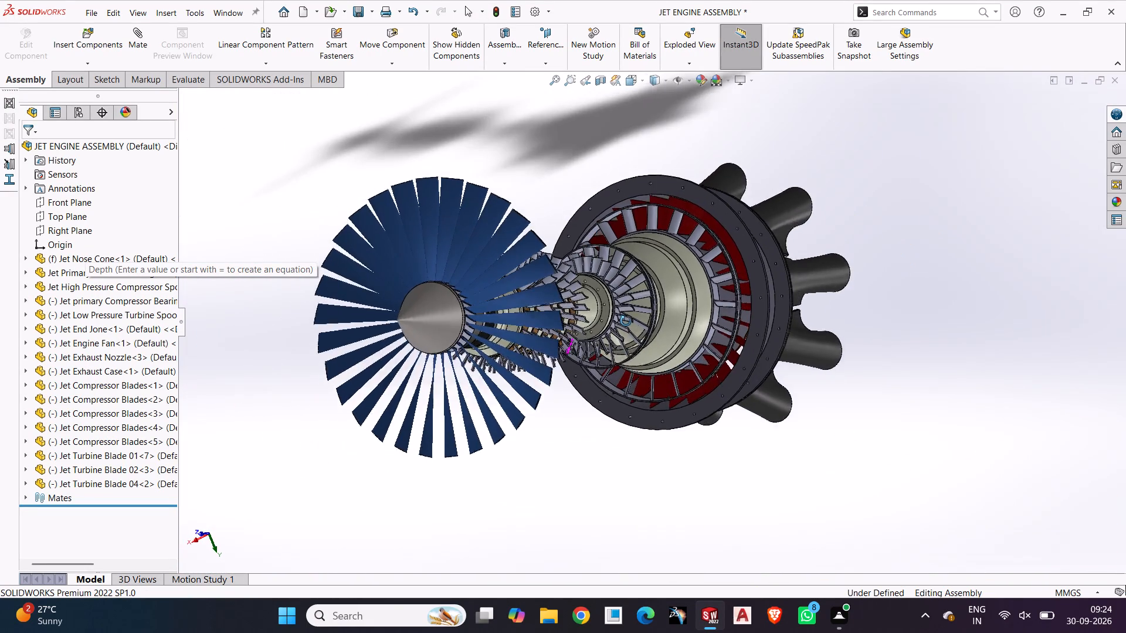
middle_drag(626, 321, 557, 314)
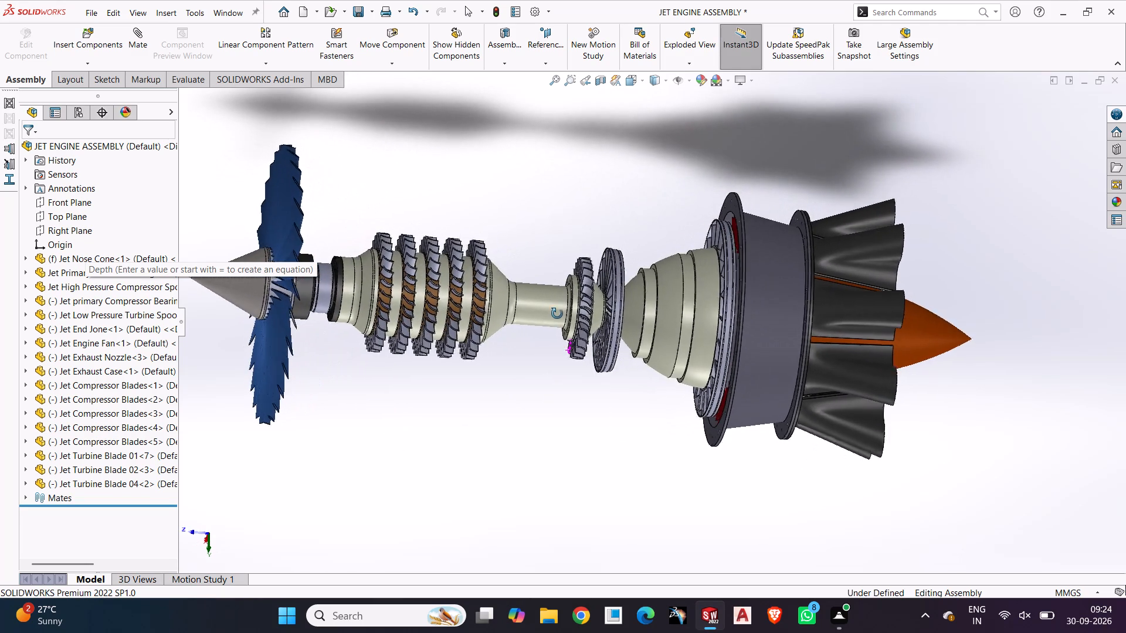
middle_drag(557, 314, 561, 321)
scroll(598, 309, down, 5)
scroll(510, 377, down, 4)
scroll(510, 377, up, 4)
middle_drag(511, 376, 478, 386)
scroll(427, 330, down, 4)
middle_drag(581, 342, 667, 343)
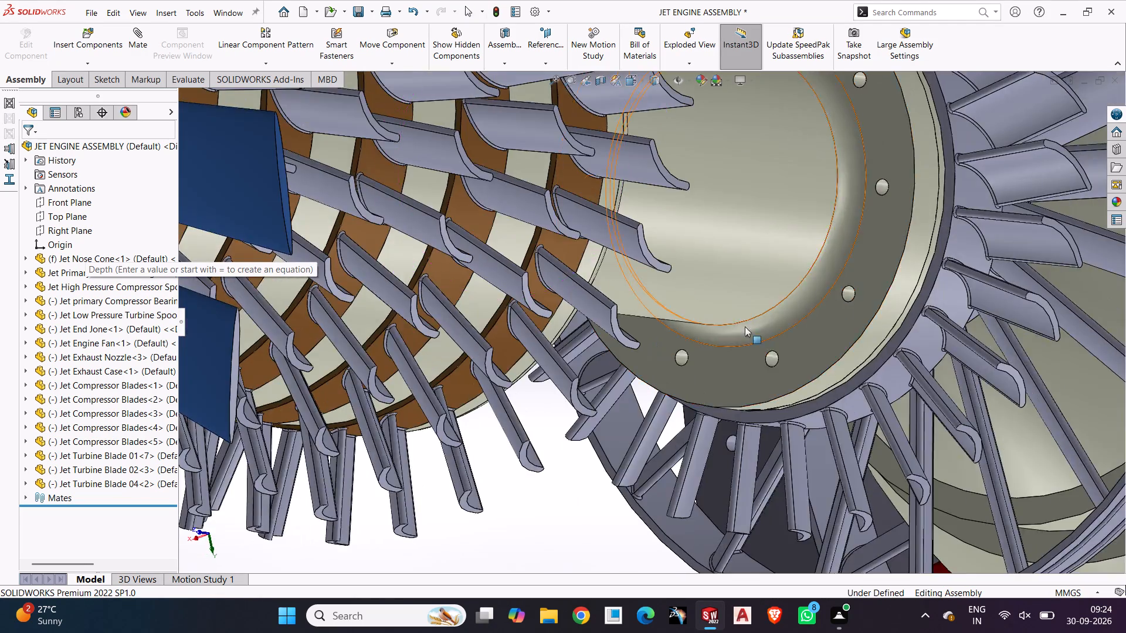
Inspect the Jet Turbine Blade 02 blades up close, along with the stepped profile of the low pressure turbine spool.
scroll(835, 300, up, 4)
middle_drag(928, 321, 861, 337)
scroll(906, 305, down, 6)
middle_drag(914, 315, 866, 328)
scroll(1054, 237, up, 1)
scroll(1080, 228, down, 5)
scroll(1078, 228, up, 4)
scroll(836, 216, down, 5)
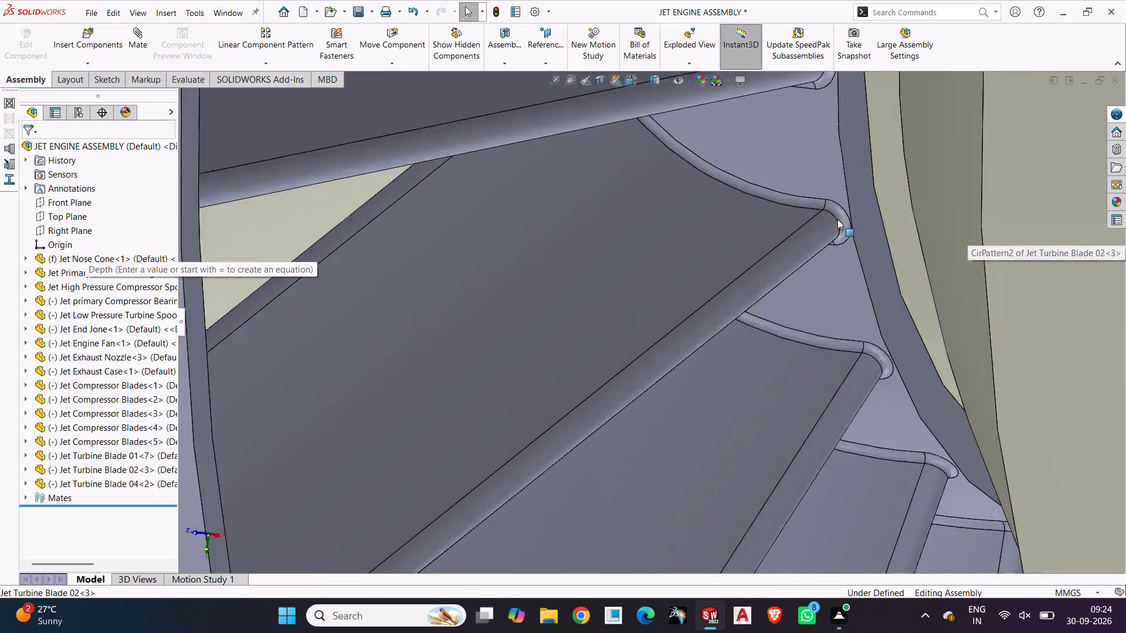
scroll(837, 220, up, 10)
middle_drag(837, 220, 881, 155)
scroll(739, 328, up, 4)
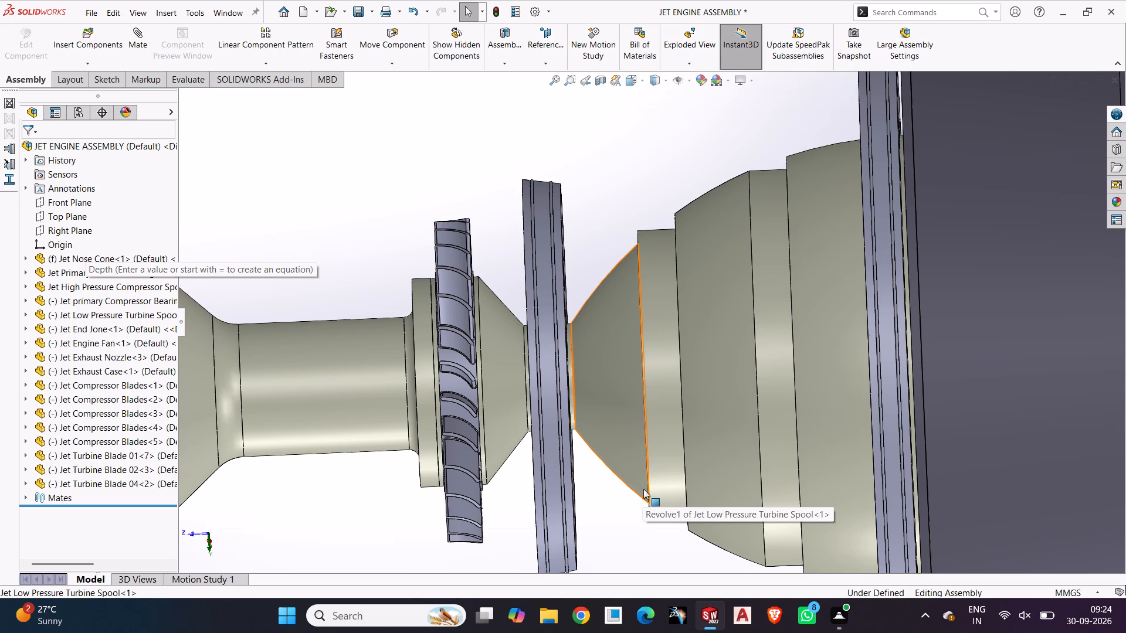
Review the complete engine from the side, front and exhaust end, dismissing the chat notification.
scroll(544, 450, up, 10)
middle_drag(500, 454, 503, 454)
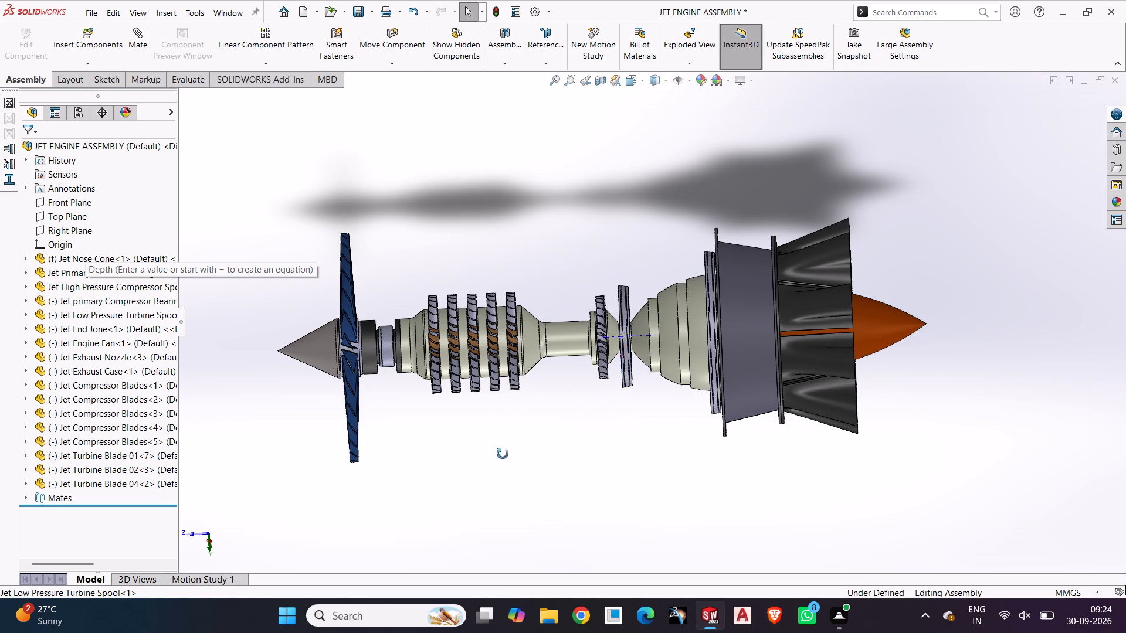
middle_drag(503, 454, 550, 488)
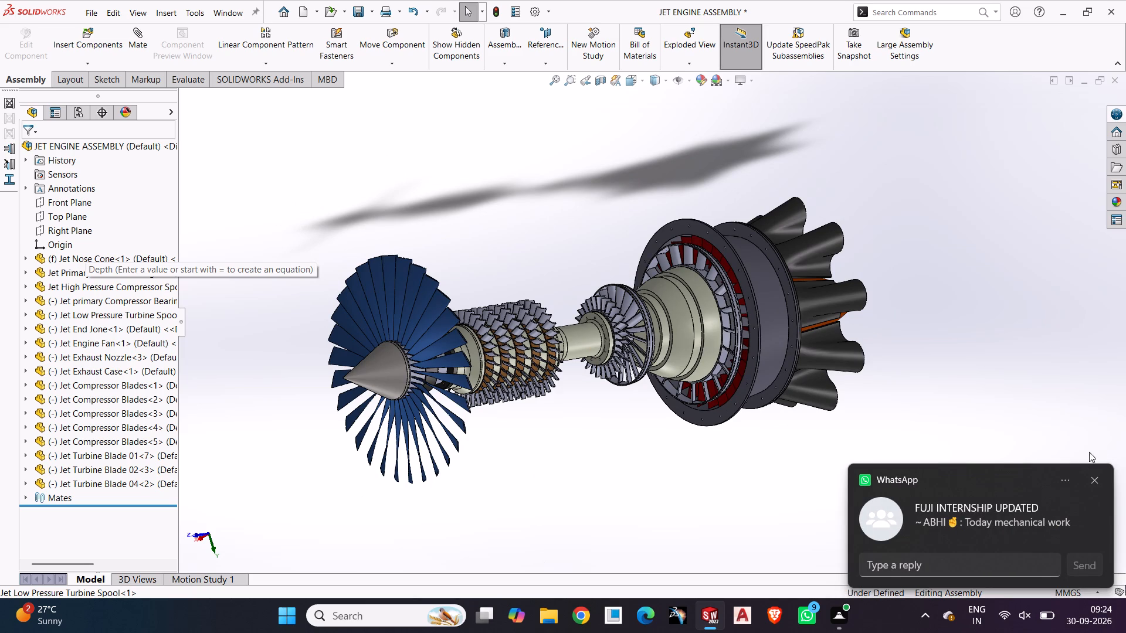
click(1097, 478)
scroll(691, 402, down, 2)
scroll(691, 411, up, 3)
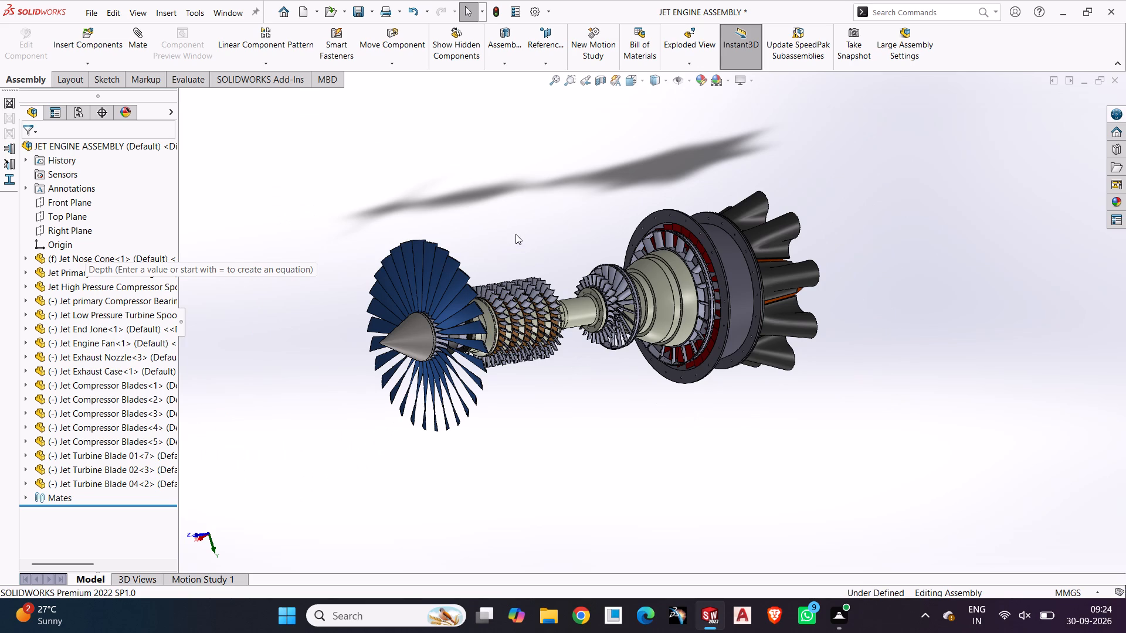
scroll(518, 235, down, 1)
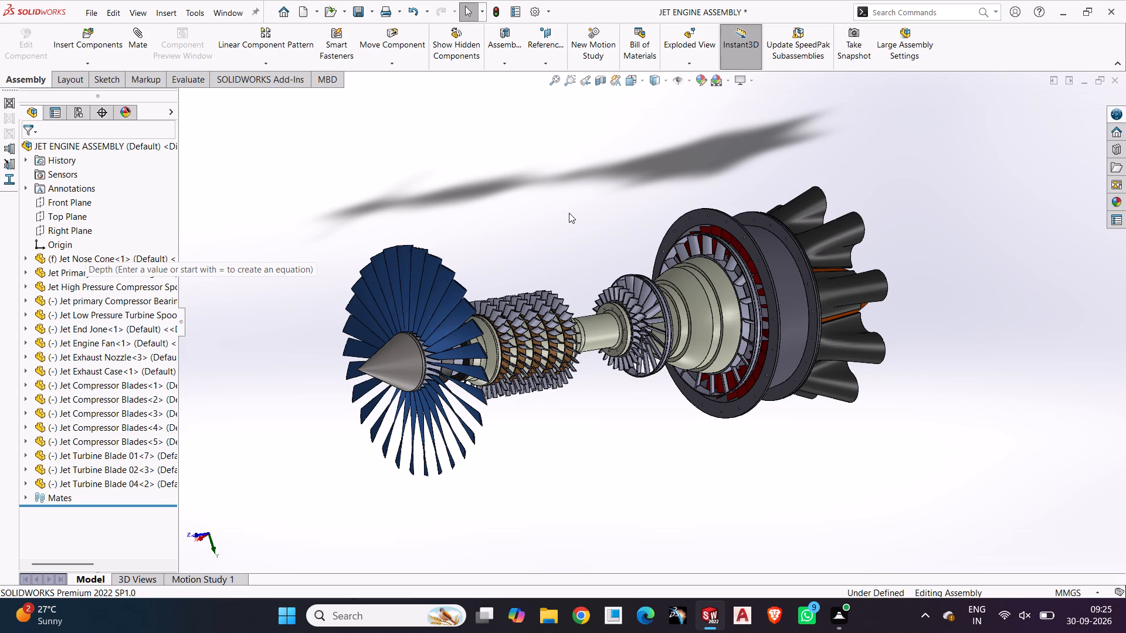
middle_drag(559, 260, 476, 319)
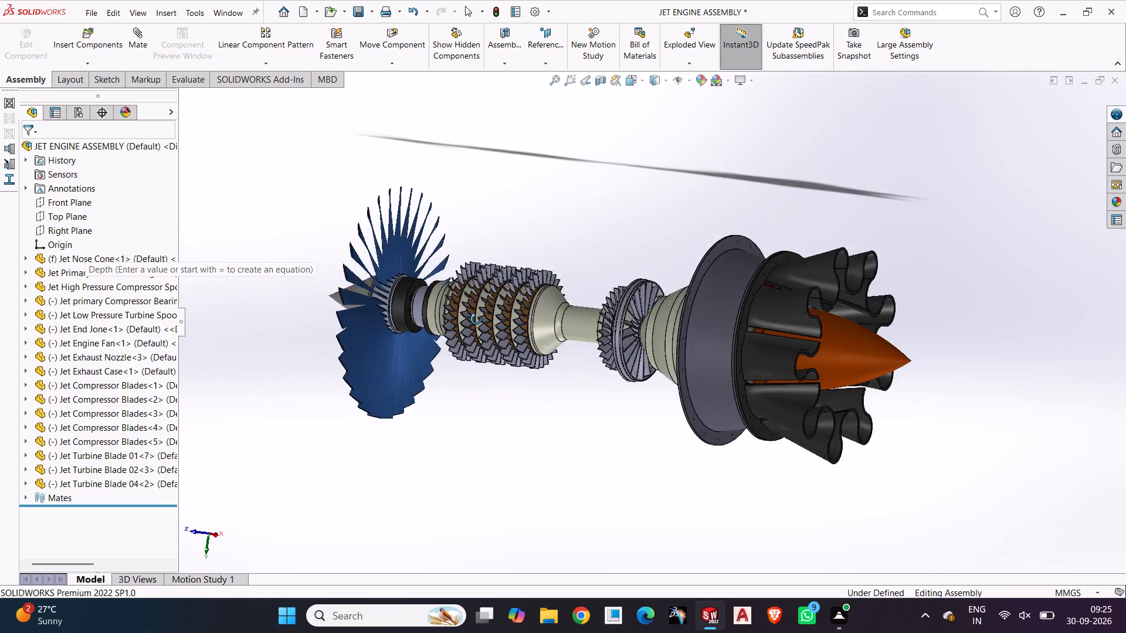
middle_drag(476, 319, 554, 309)
scroll(674, 273, down, 4)
scroll(691, 274, up, 3)
middle_drag(699, 276, 681, 305)
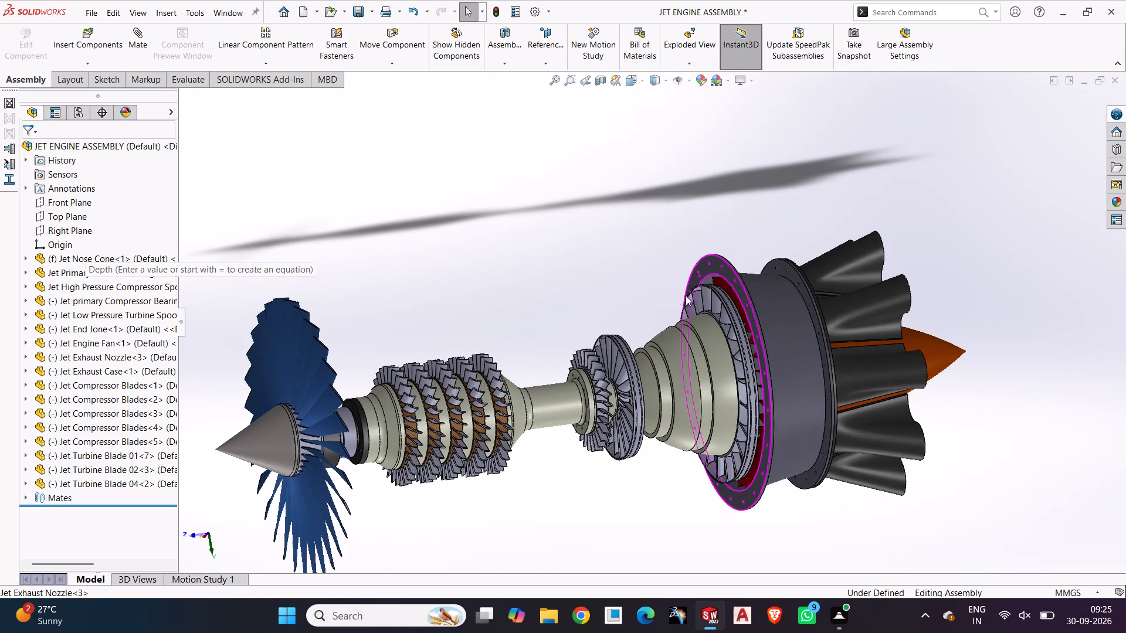
Rotate the Jet Exhaust Case and the Jet Exhaust Nozzle about the engine axis.
drag(855, 254, 911, 466)
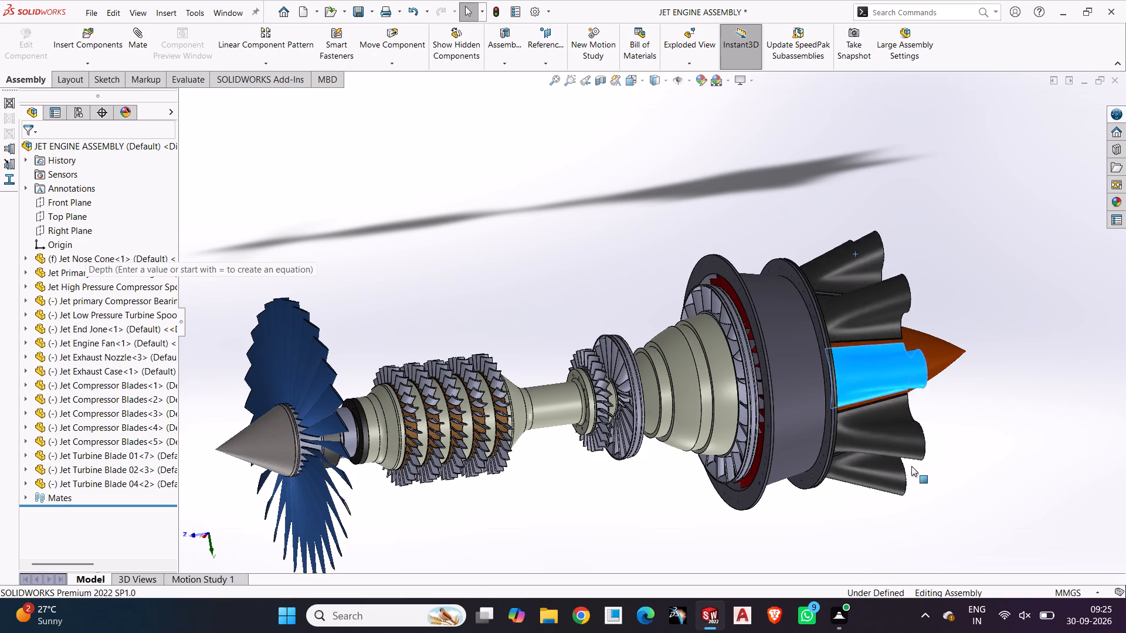
drag(911, 466, 884, 479)
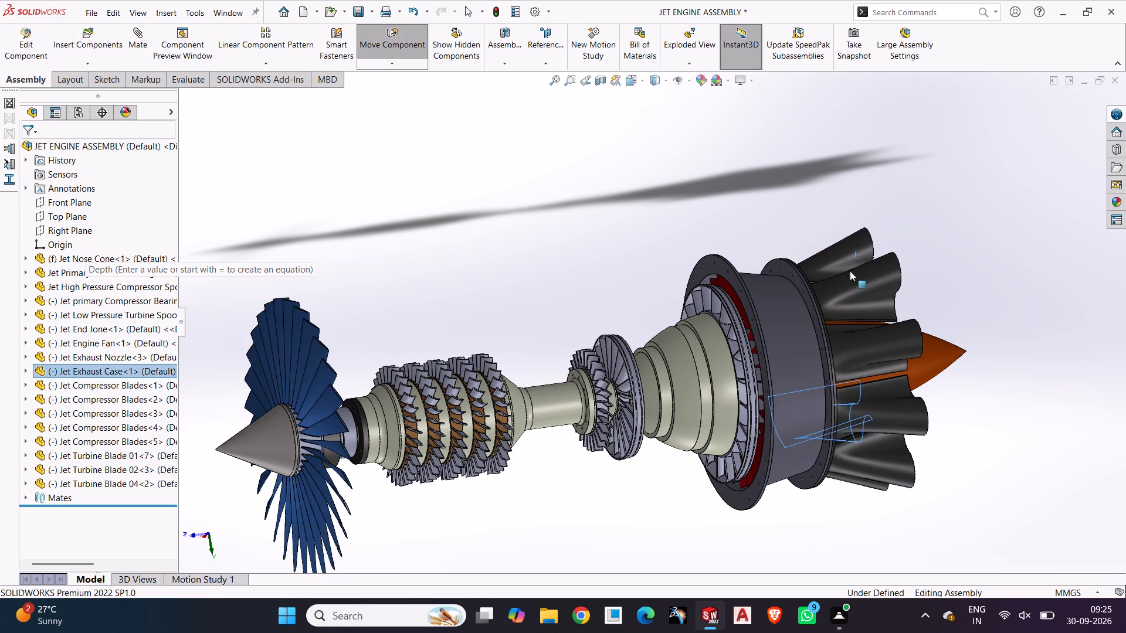
drag(839, 244, 886, 469)
drag(751, 192, 756, 205)
drag(784, 268, 789, 284)
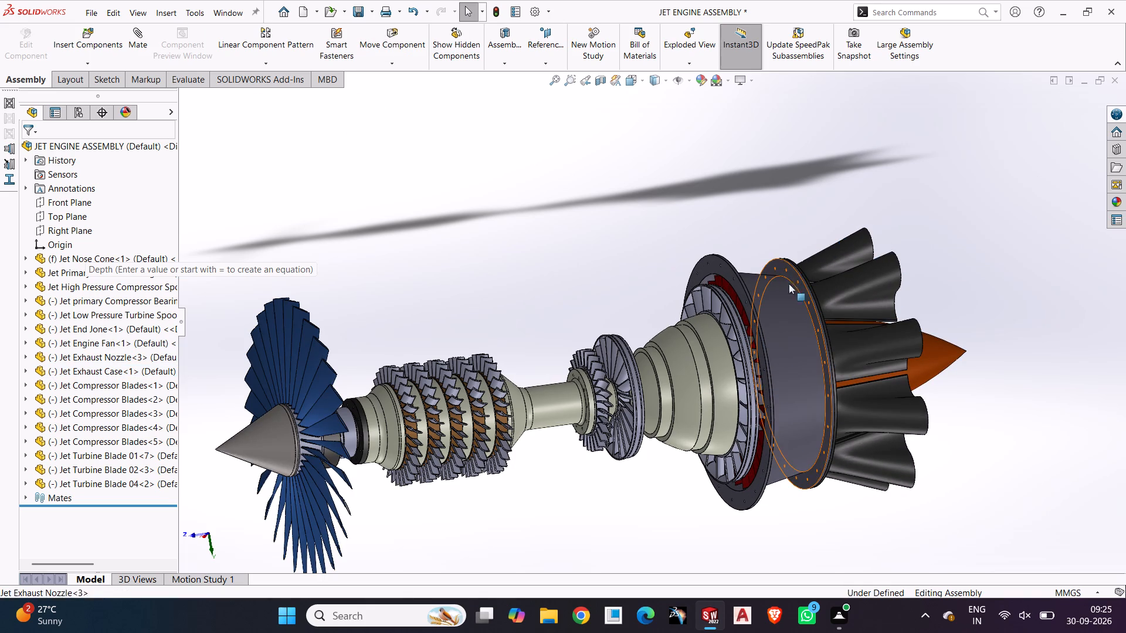
drag(789, 284, 769, 288)
drag(727, 315, 746, 421)
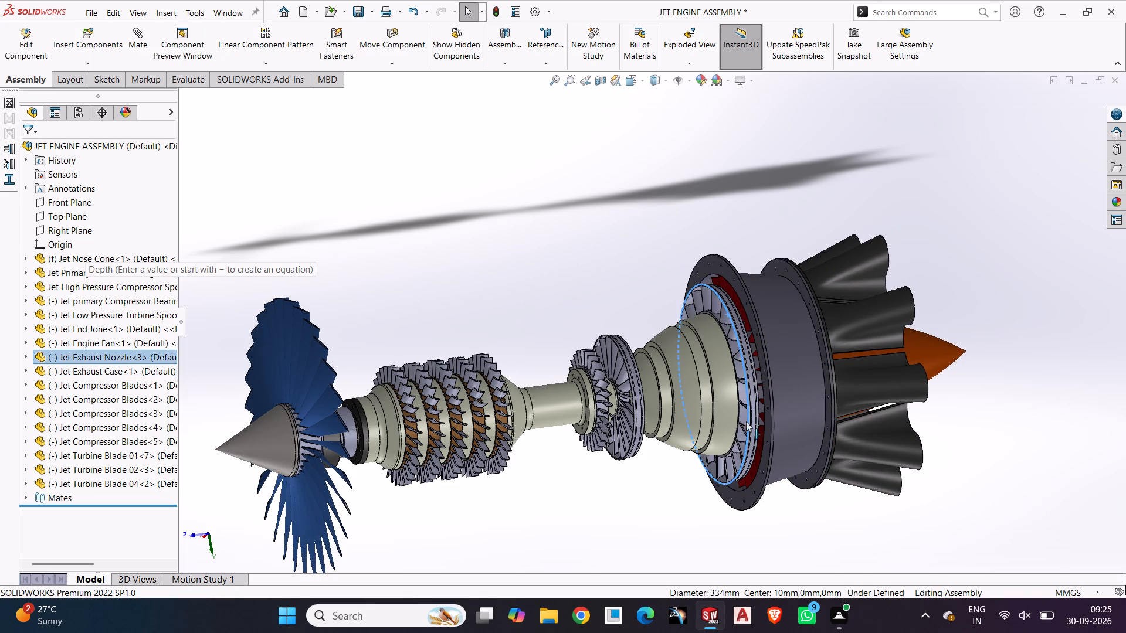
drag(746, 421, 718, 211)
click(536, 321)
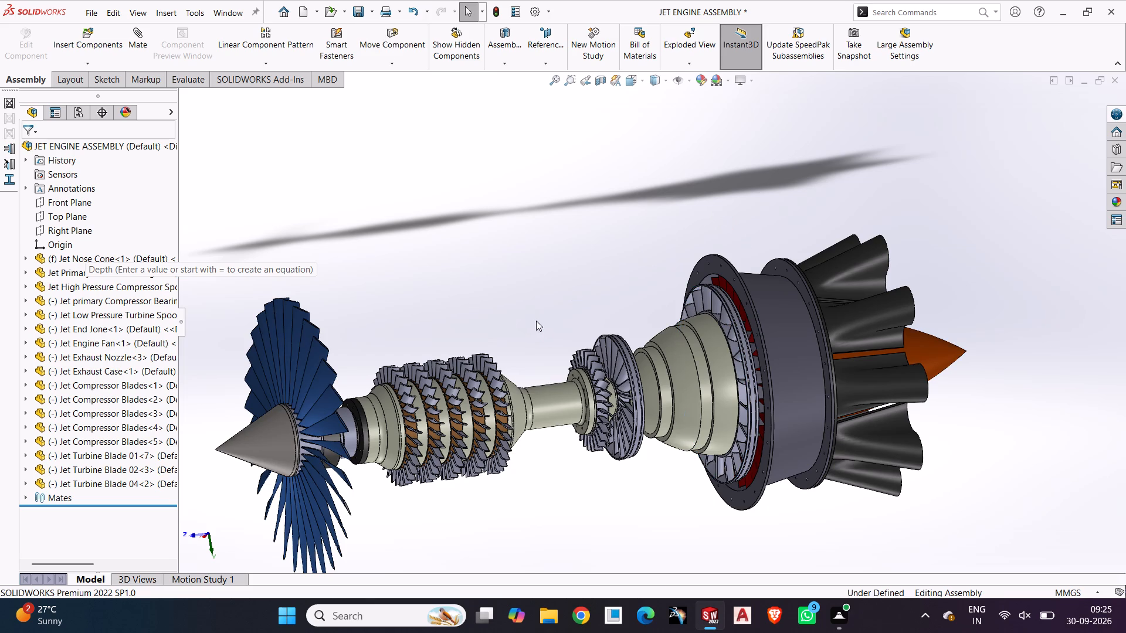
Try rotating the Jet Turbine Blade 01 ring and the neighbouring turbine disc about the spool axis.
drag(605, 366, 612, 475)
click(593, 472)
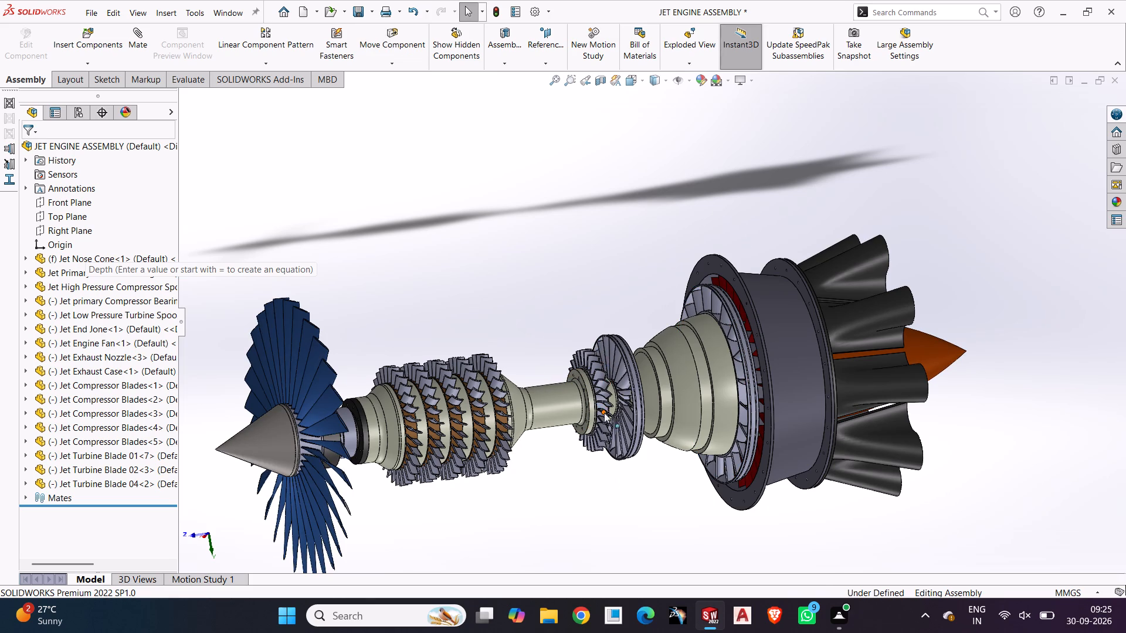
scroll(604, 413, down, 4)
drag(618, 345, 612, 288)
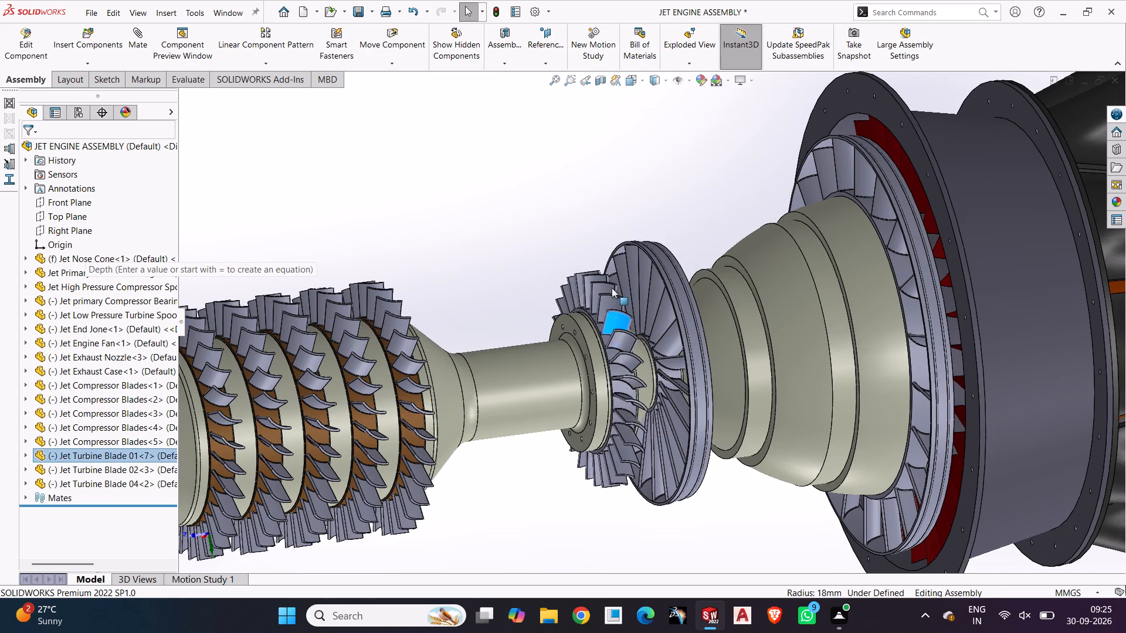
drag(612, 288, 477, 168)
click(442, 246)
scroll(476, 333, up, 3)
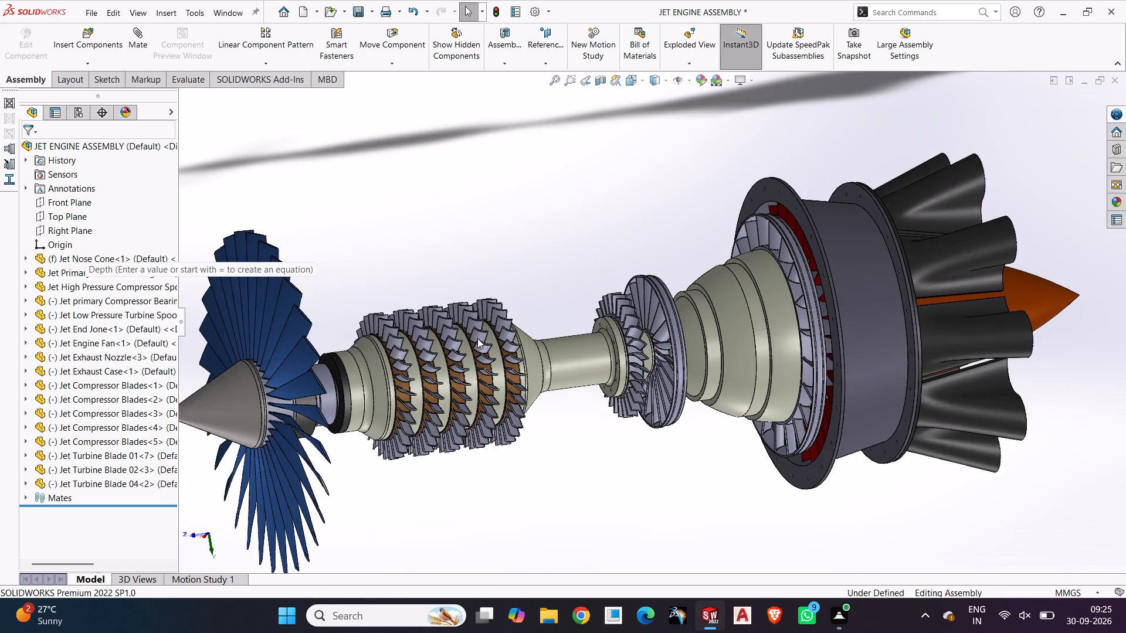
scroll(566, 358, up, 1)
middle_drag(615, 376, 636, 377)
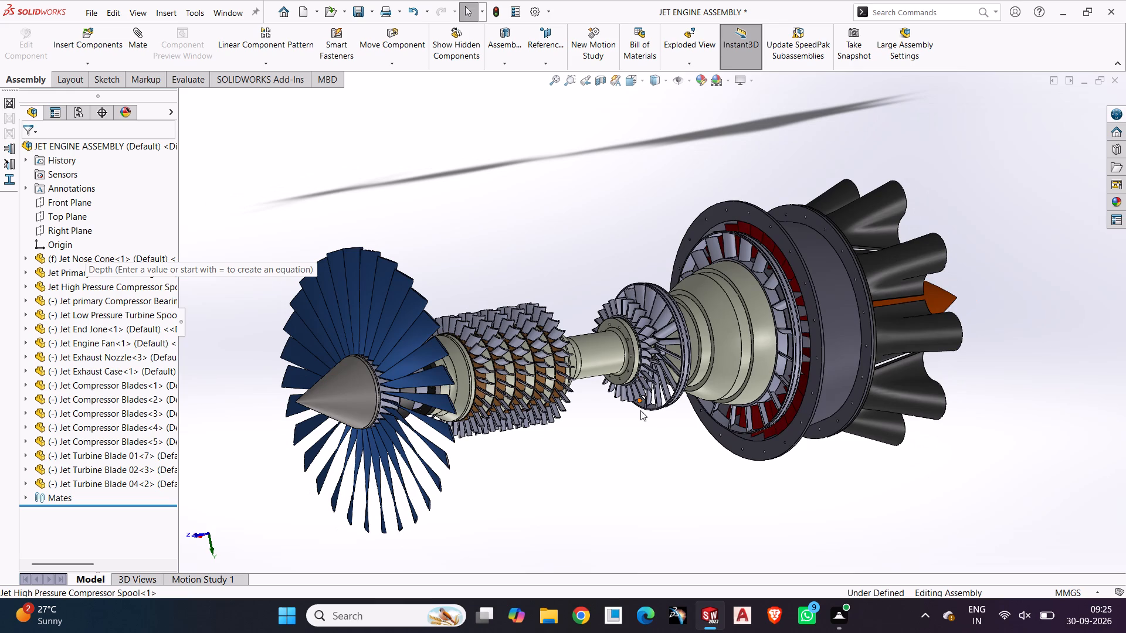
drag(630, 404, 623, 418)
Spin the blue Jet Engine Fan about the engine axis by one of its blades.
drag(377, 304, 421, 366)
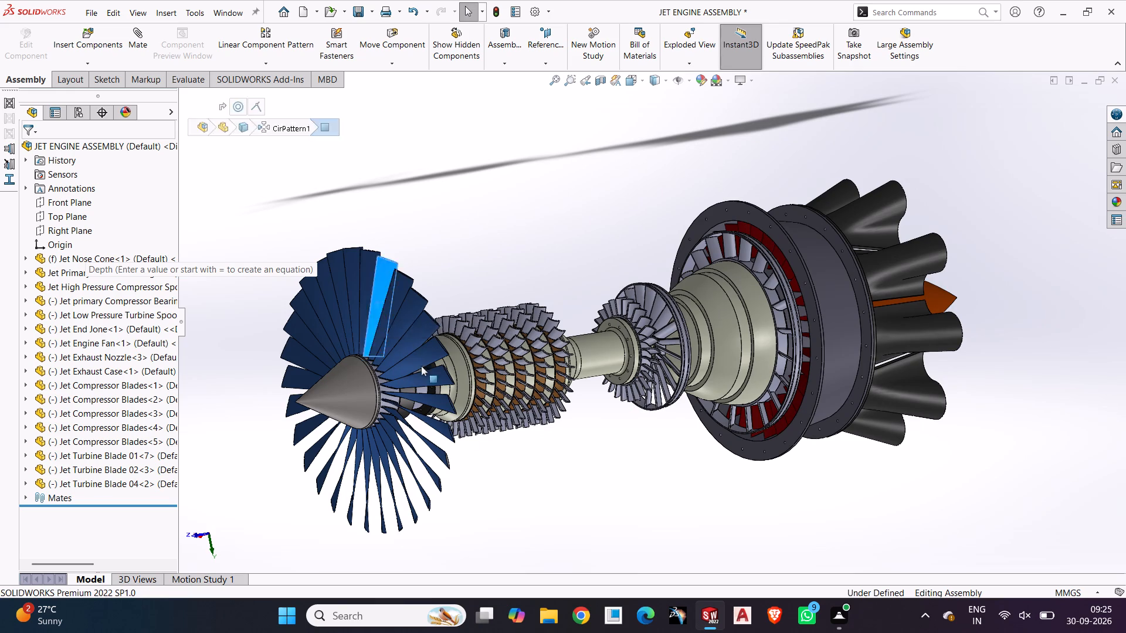
drag(421, 366, 408, 332)
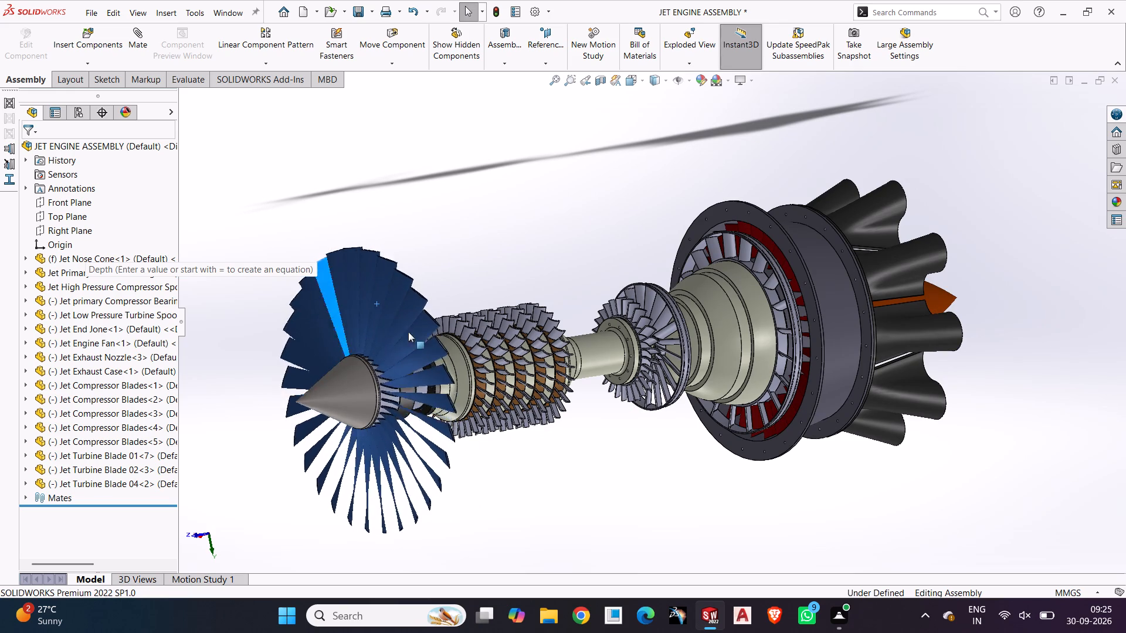
drag(408, 332, 382, 443)
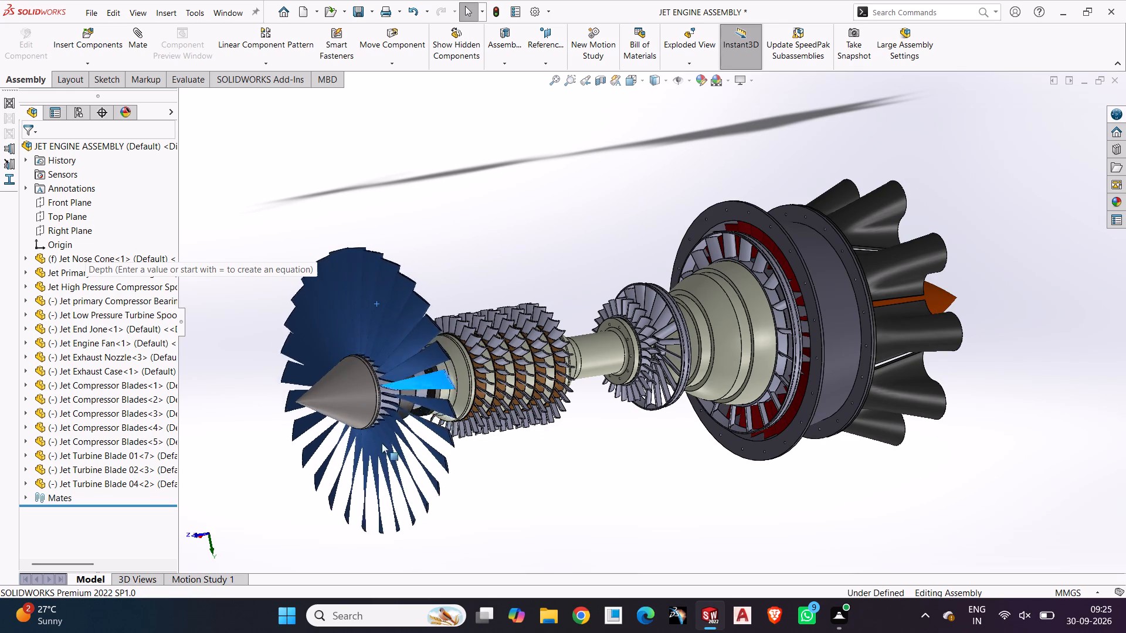
drag(382, 443, 327, 413)
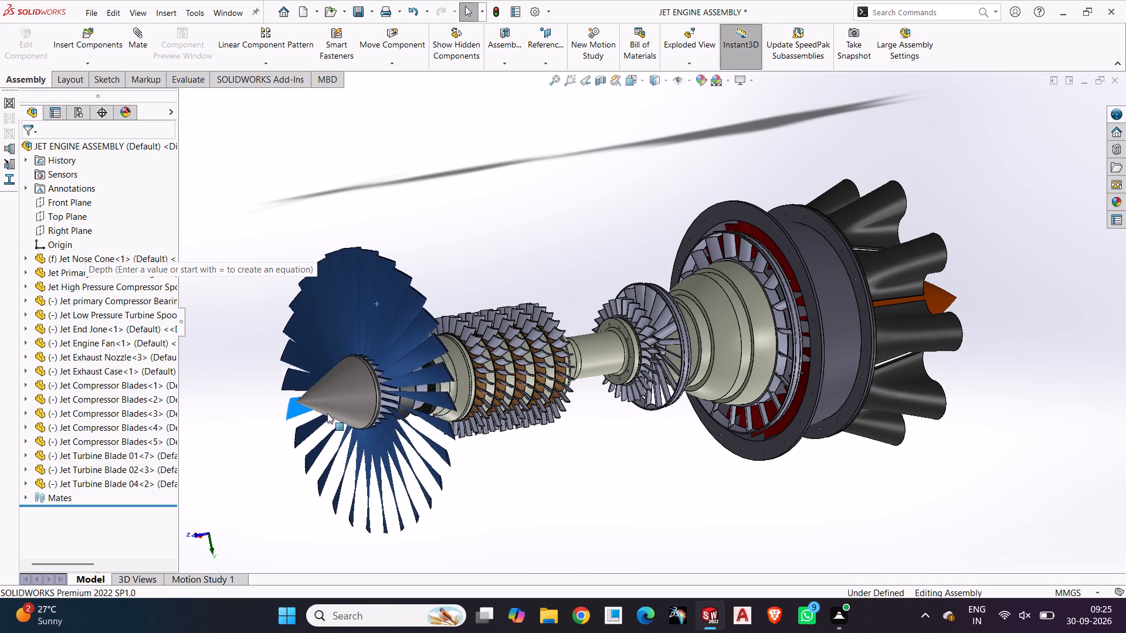
drag(327, 413, 473, 440)
click(673, 477)
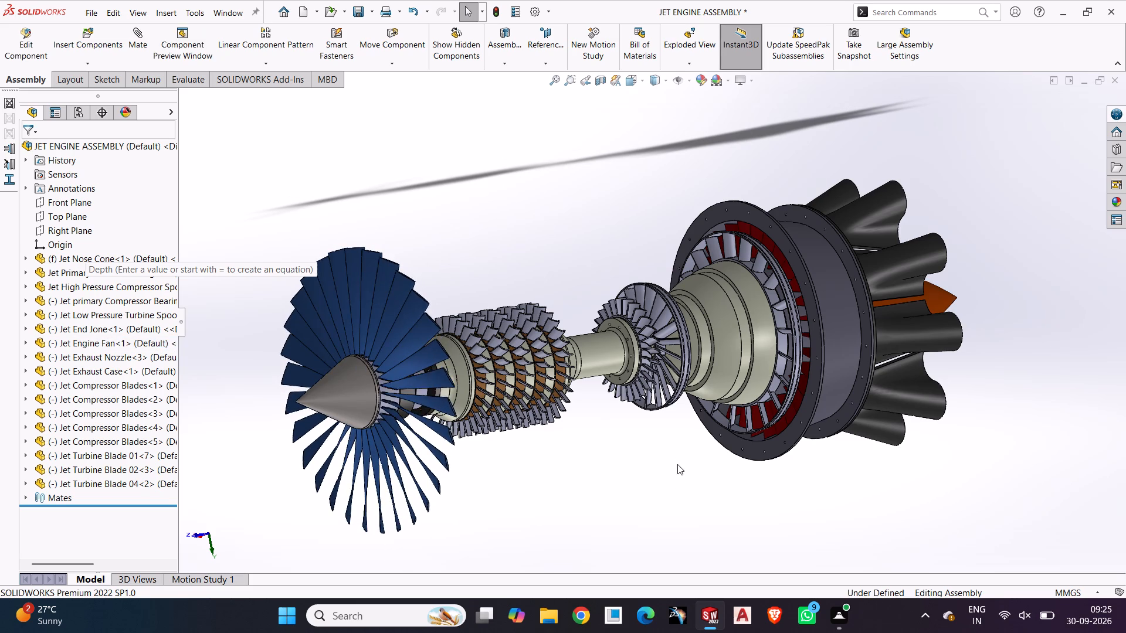
Examine the turbine section, exhaust petals and end cone from the front, side and rear.
scroll(670, 455, up, 2)
middle_drag(662, 452, 624, 453)
scroll(694, 324, down, 4)
middle_drag(697, 324, 730, 297)
middle_drag(861, 369, 855, 366)
scroll(859, 369, up, 2)
click(561, 434)
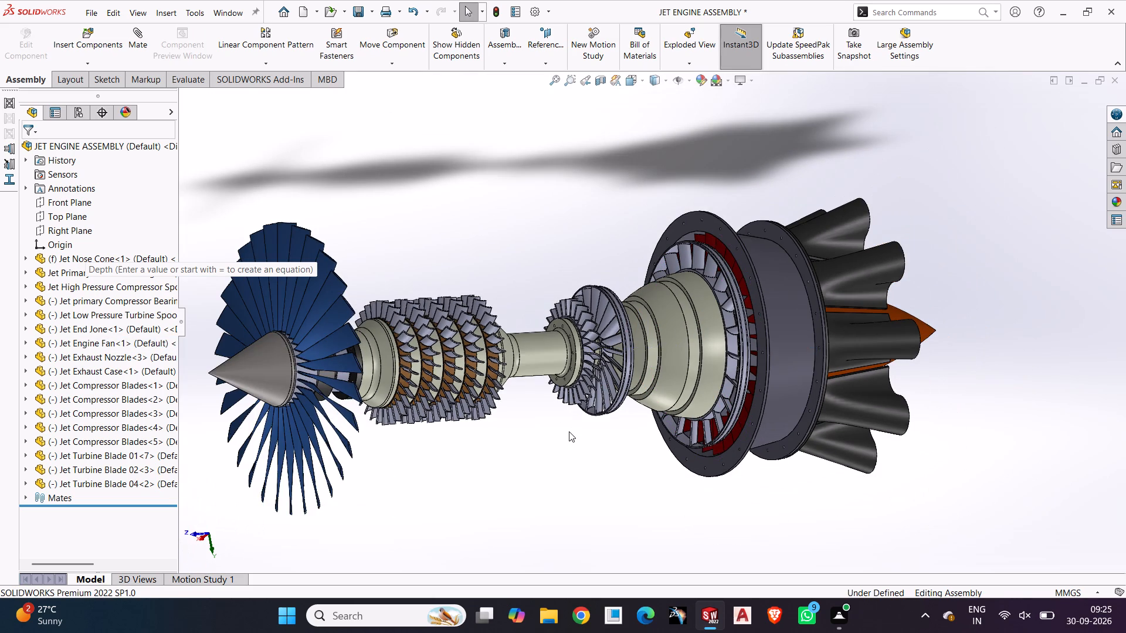
middle_drag(569, 431, 551, 444)
middle_drag(567, 444, 499, 433)
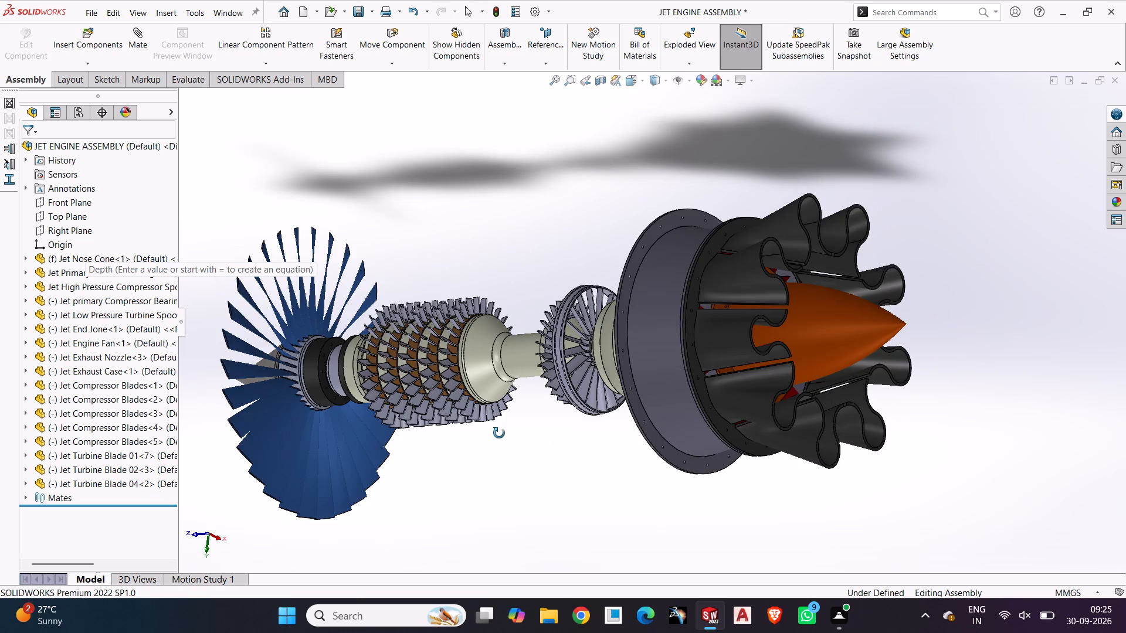
middle_drag(499, 433, 520, 375)
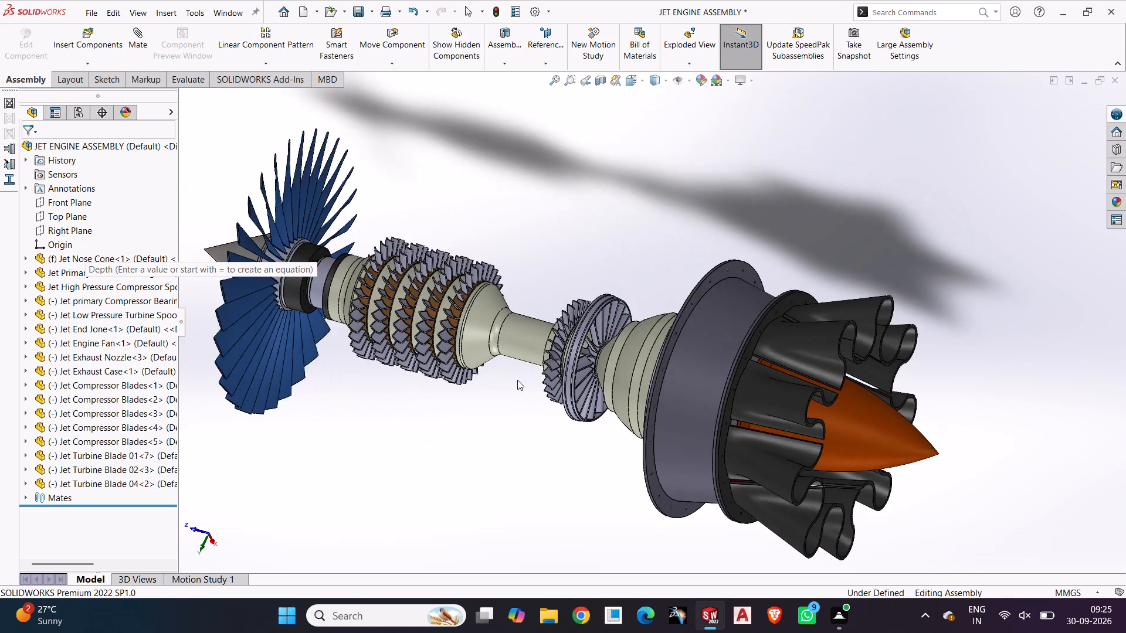
scroll(517, 380, up, 4)
middle_drag(520, 386, 579, 478)
scroll(637, 329, down, 5)
scroll(626, 322, up, 2)
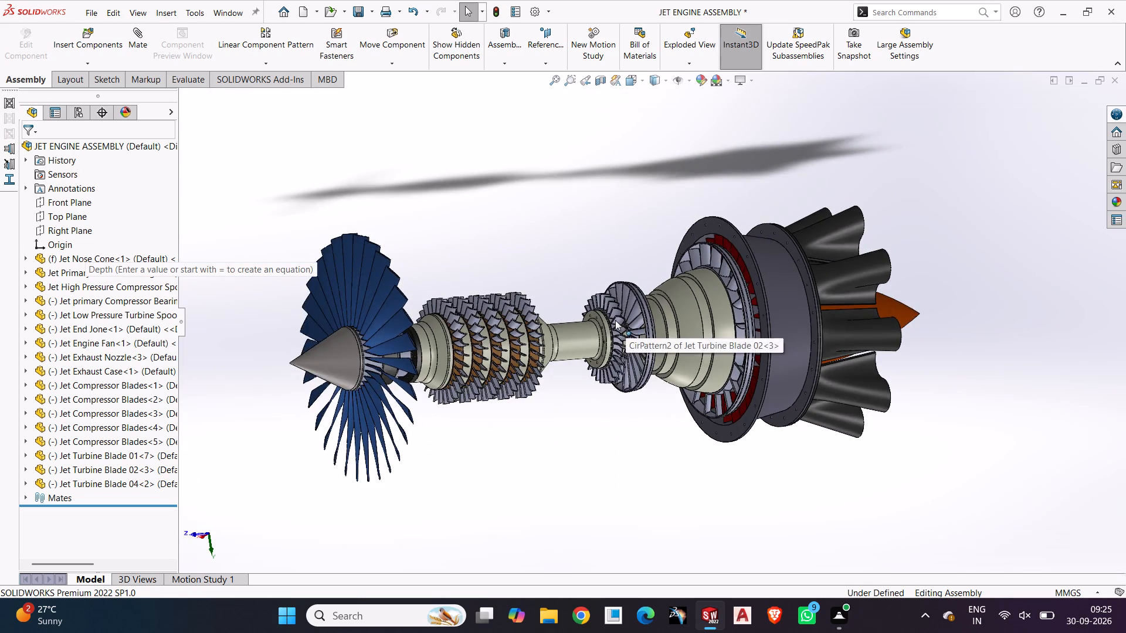
Examine the red nozzle vanes, turbine blade rings and spool from the front, and the whole engine in profile.
middle_drag(614, 320, 584, 318)
scroll(669, 370, down, 2)
scroll(660, 389, up, 3)
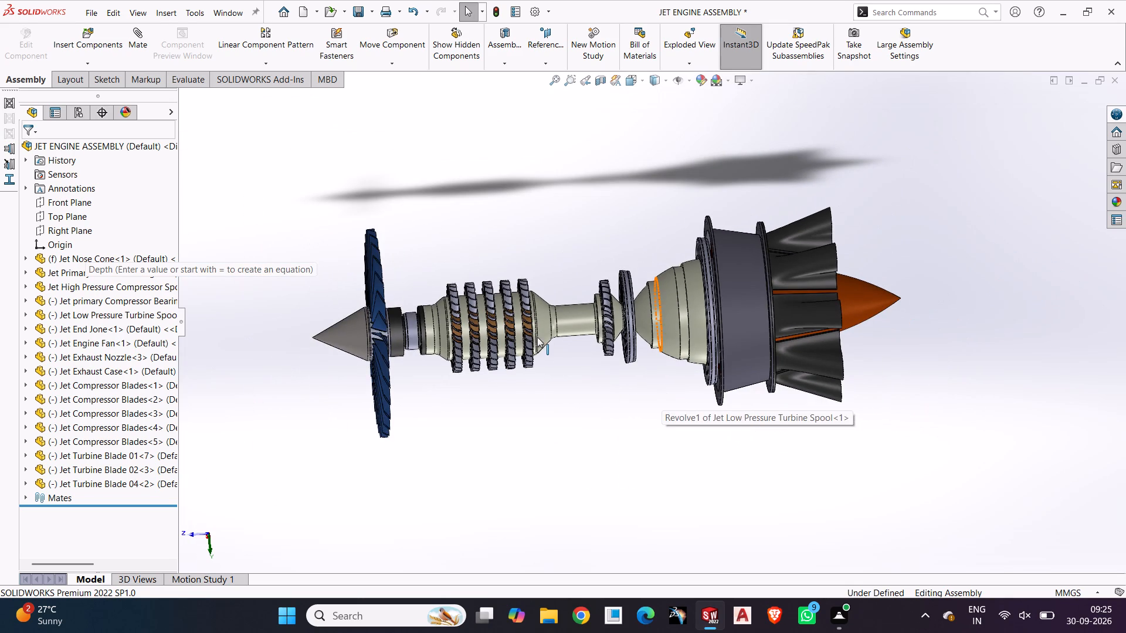
middle_drag(550, 370, 637, 413)
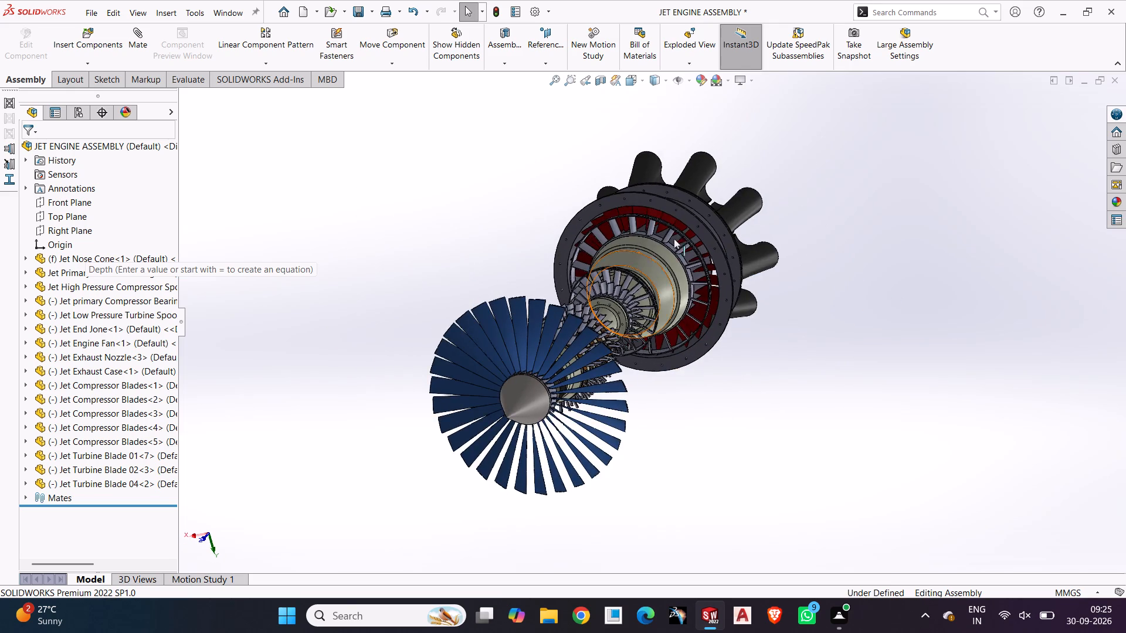
scroll(683, 219, down, 3)
middle_drag(669, 221, 676, 186)
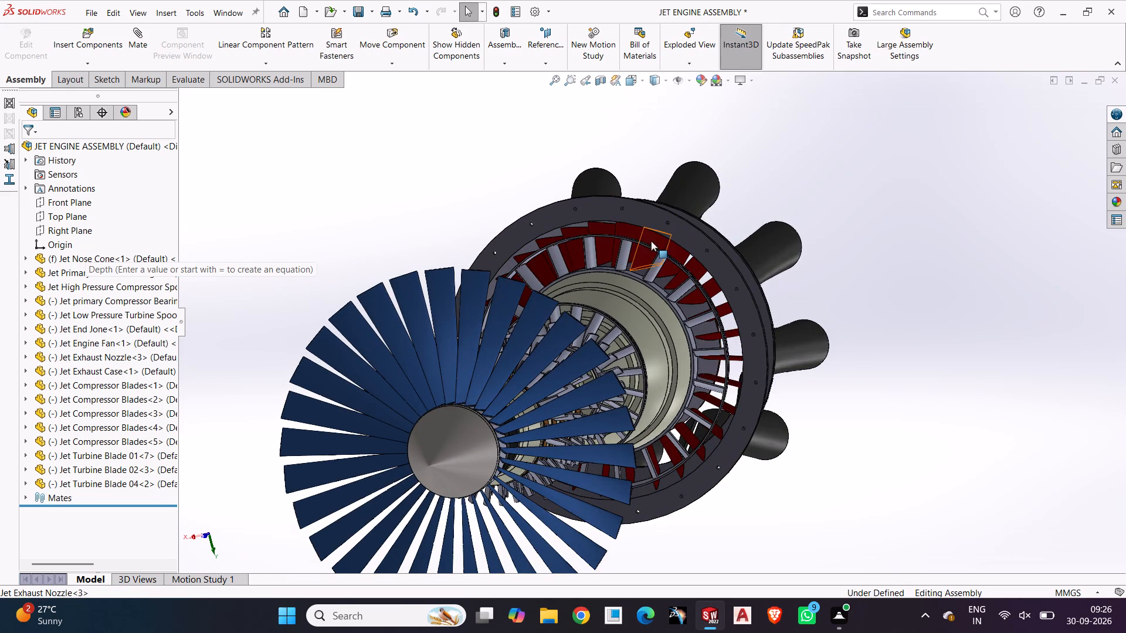
scroll(965, 372, up, 1)
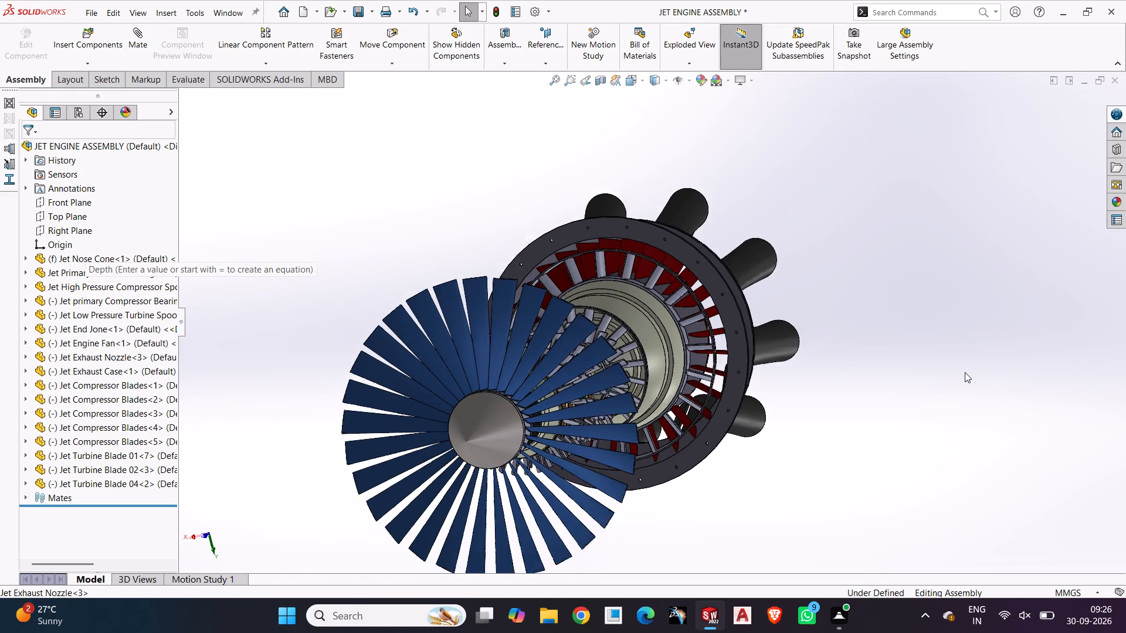
scroll(965, 372, up, 1)
middle_drag(965, 372, 896, 377)
scroll(569, 372, up, 2)
middle_drag(561, 372, 541, 367)
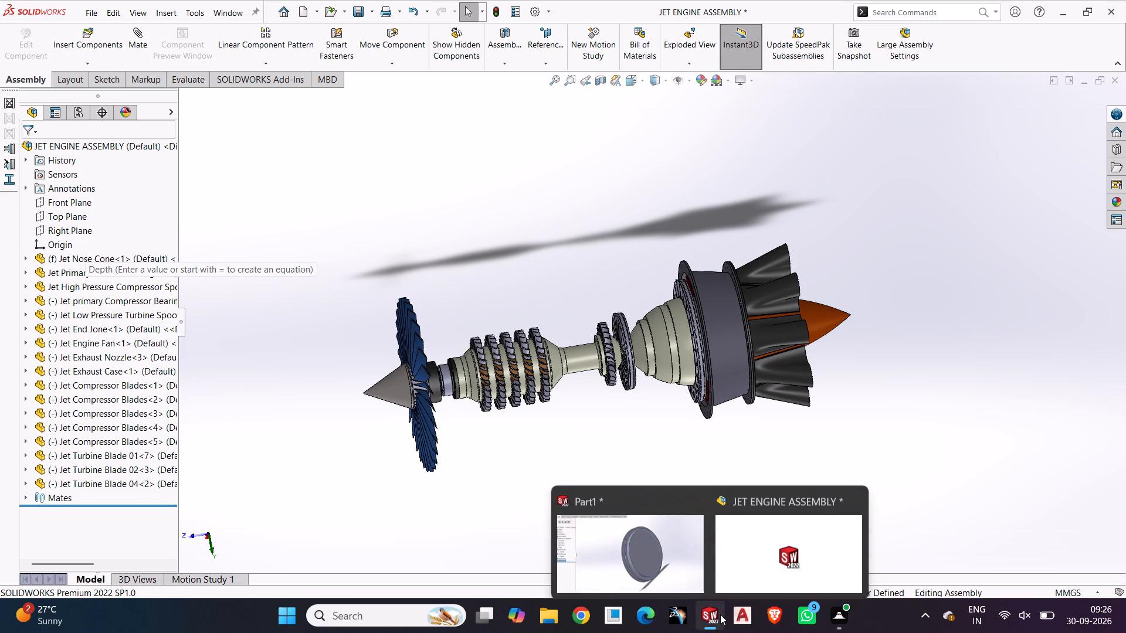
Switch to Part1 and start a new sketch on the outer face of the last, smaller disc.
click(649, 551)
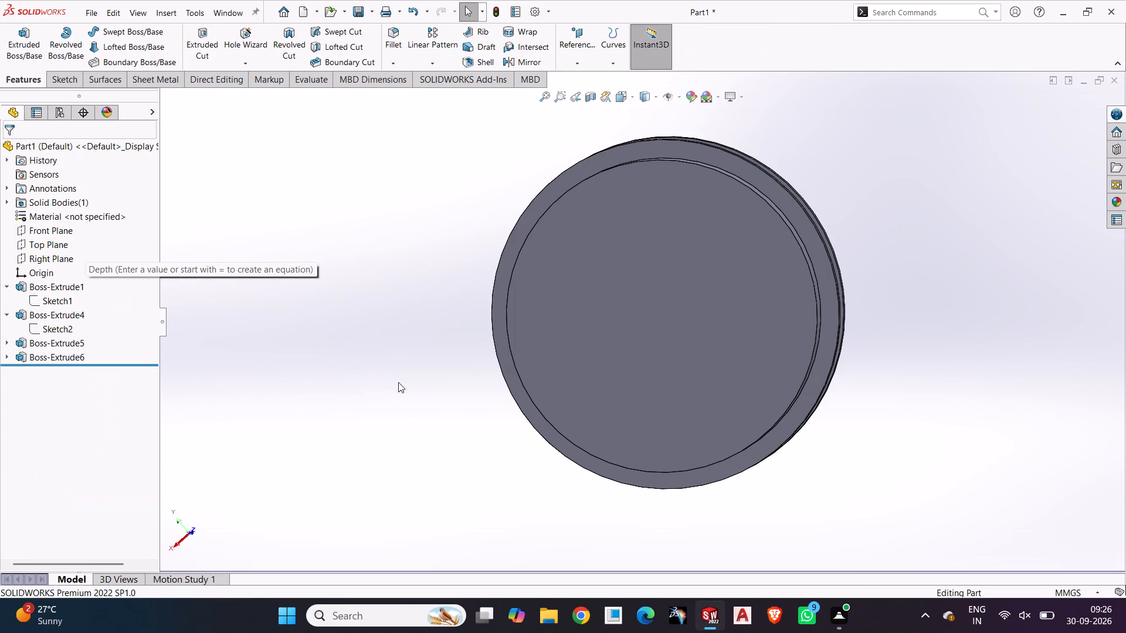
middle_drag(381, 377, 481, 333)
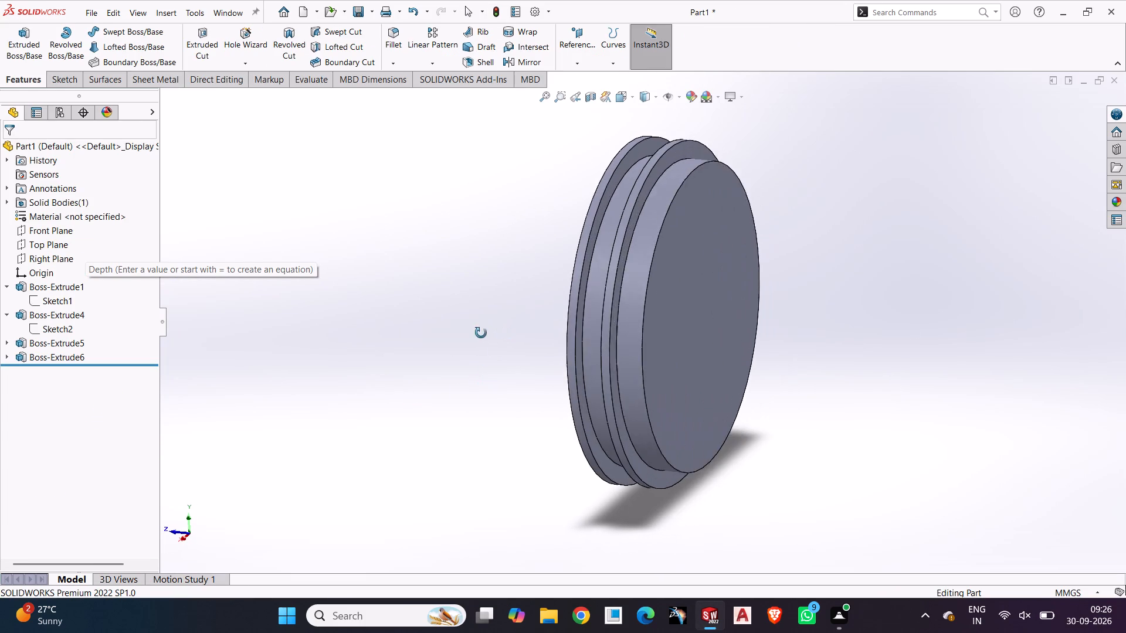
middle_drag(481, 333, 481, 332)
drag(675, 309, 676, 318)
click(727, 271)
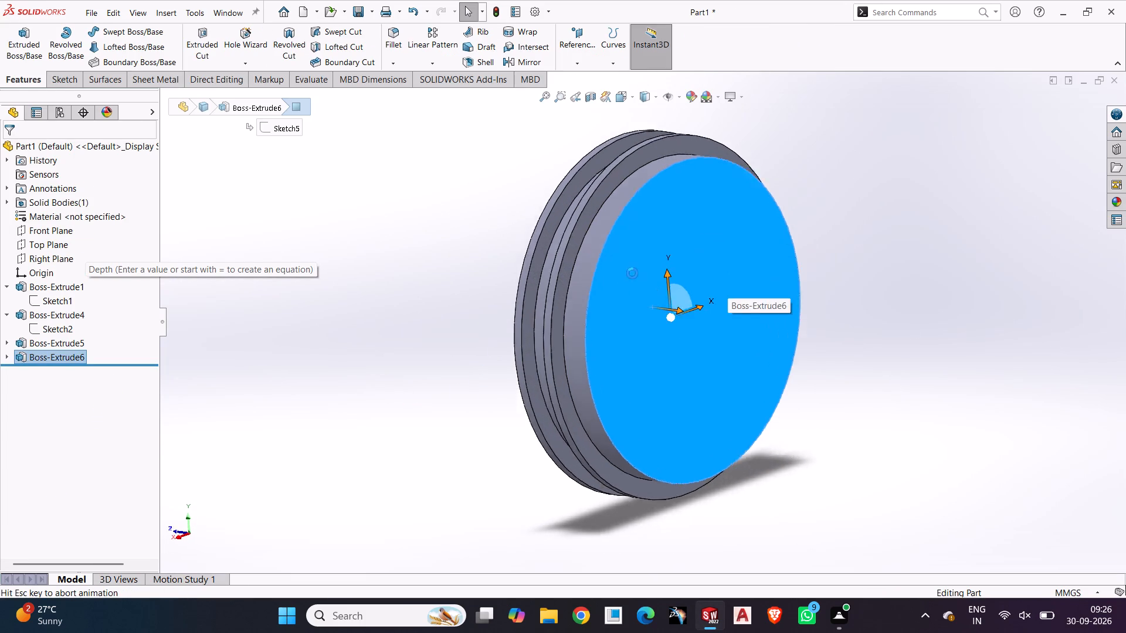
click(341, 317)
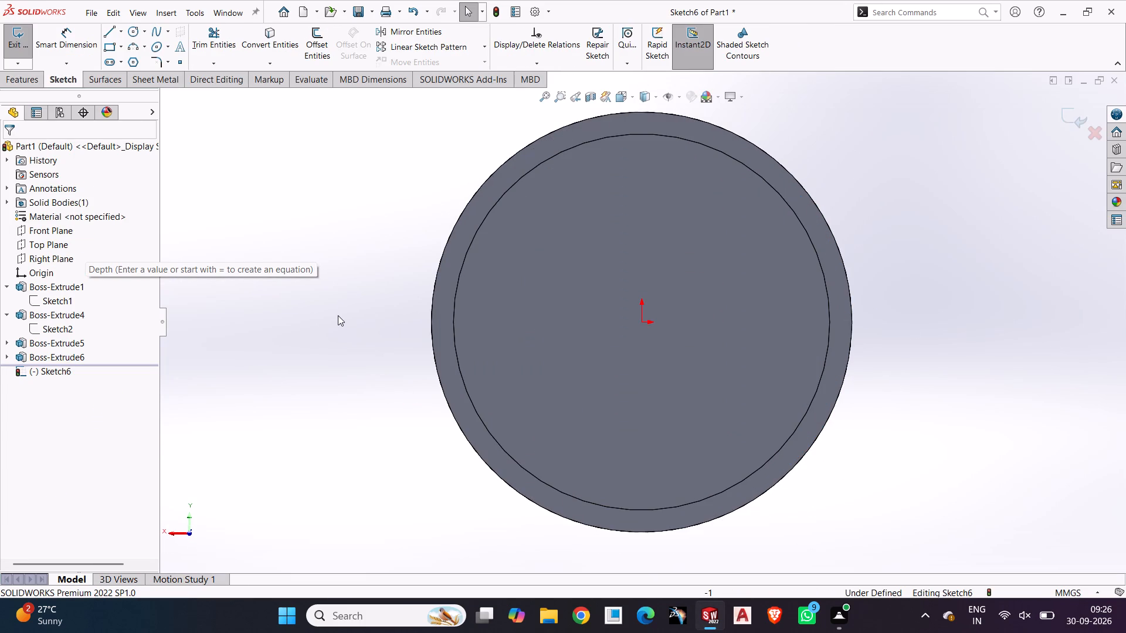
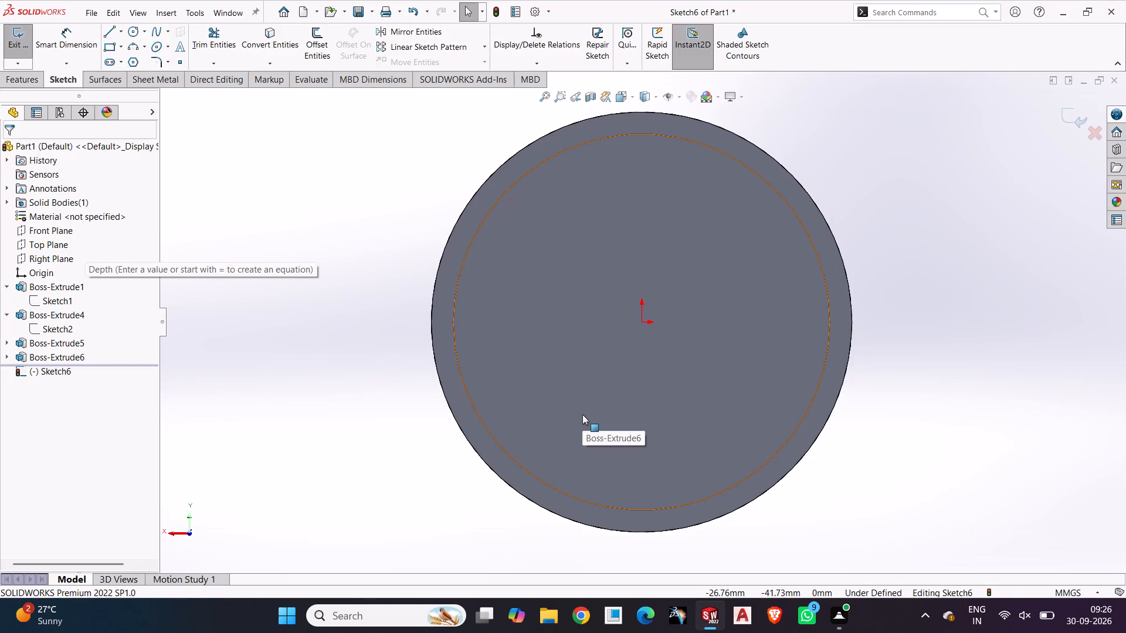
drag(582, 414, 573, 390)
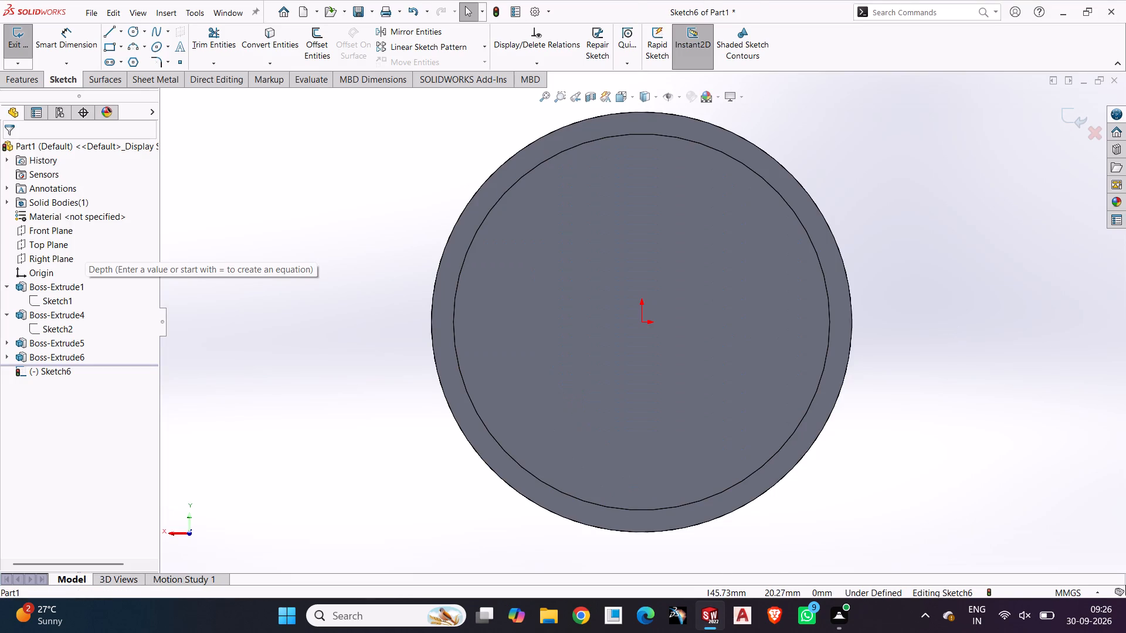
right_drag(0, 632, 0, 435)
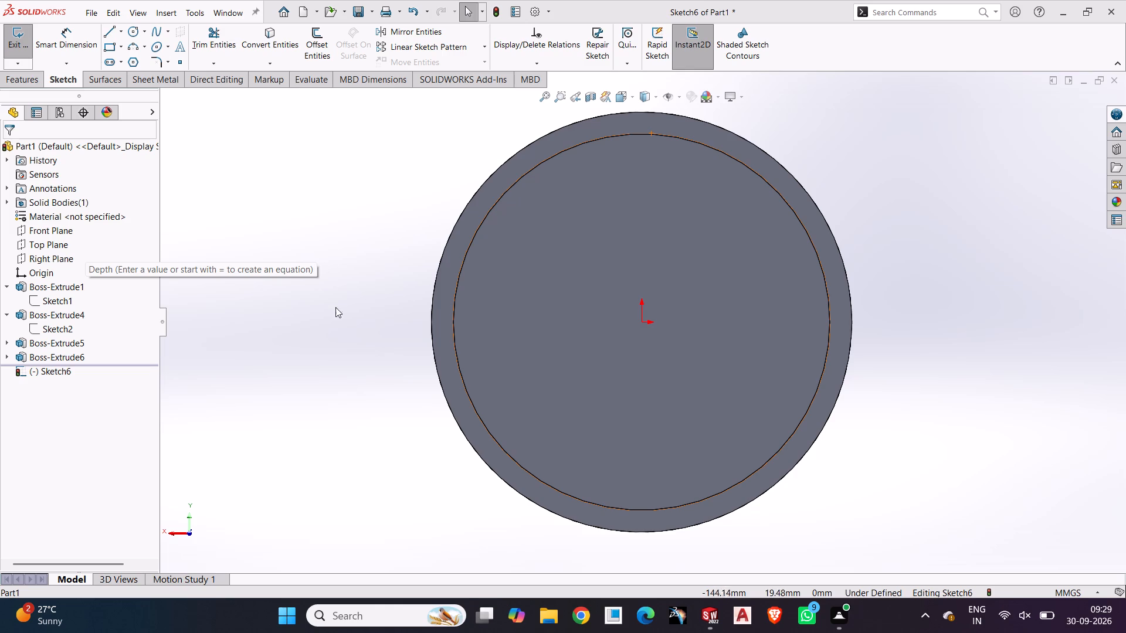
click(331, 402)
Sketch a circle centred on the origin out to the larger disc's edge and dimension its diameter as 190 mm.
middle_drag(341, 386, 390, 420)
key(ctrl+1)
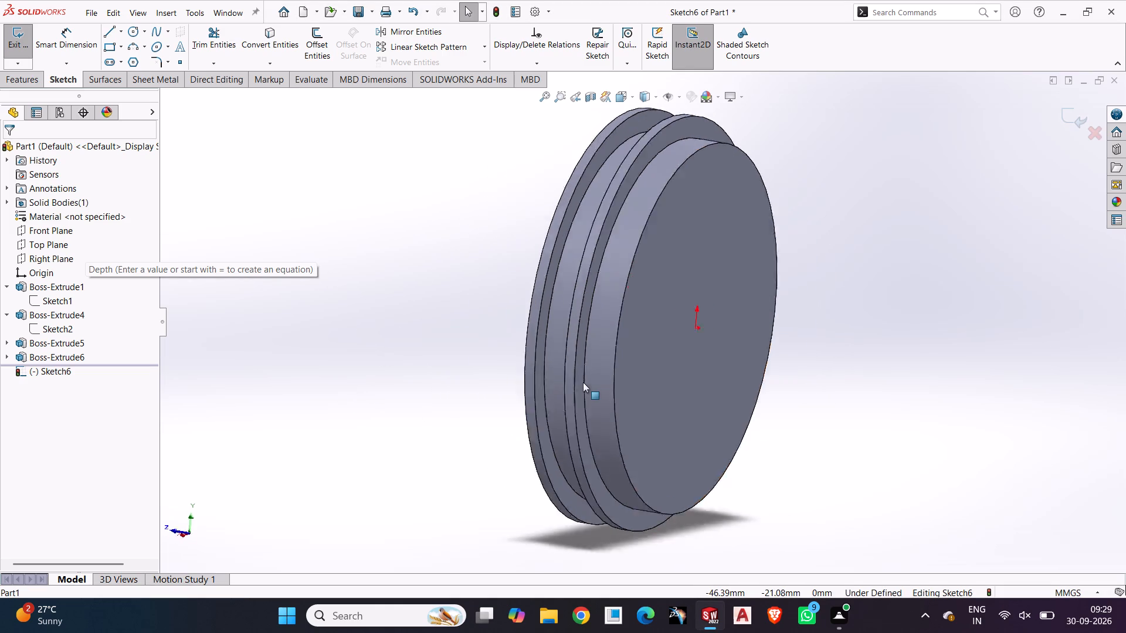
key(ctrl+2)
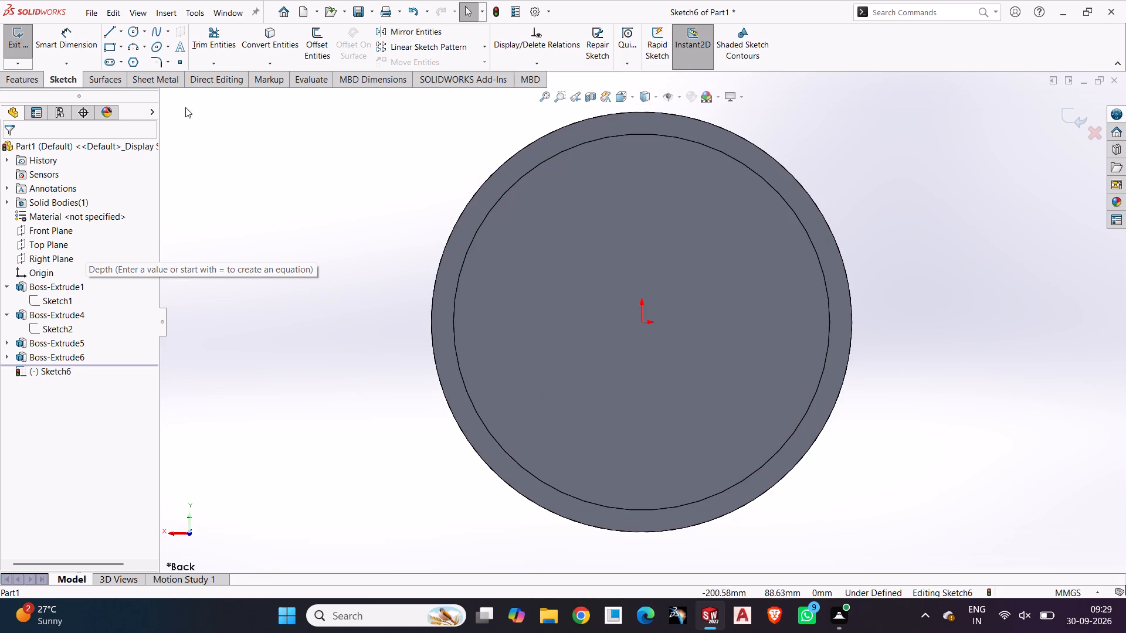
click(131, 29)
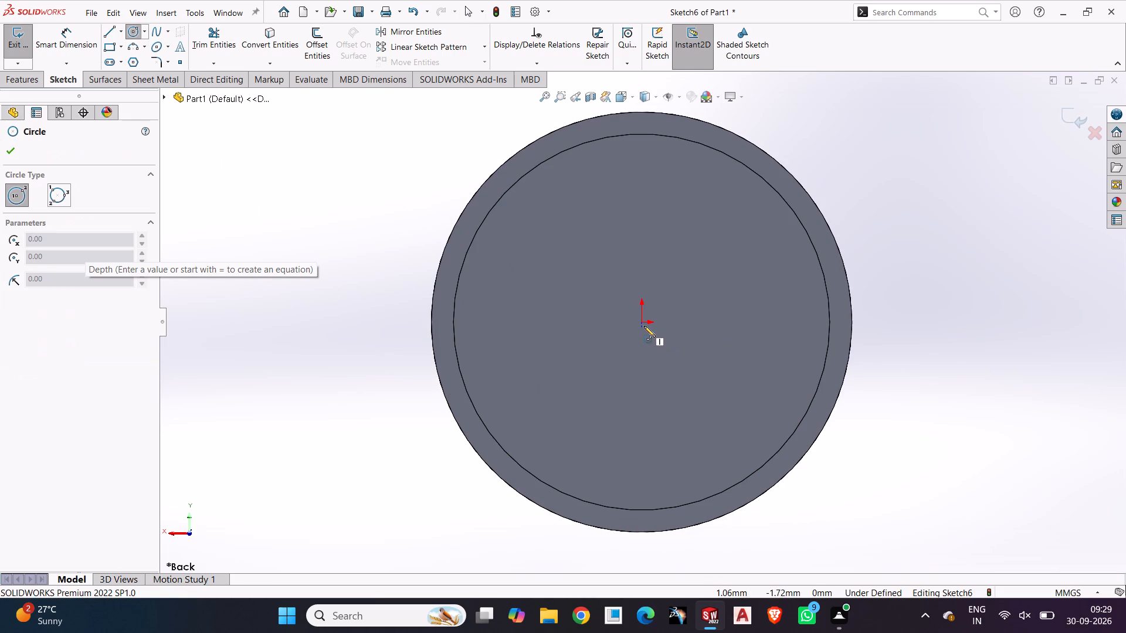
click(642, 323)
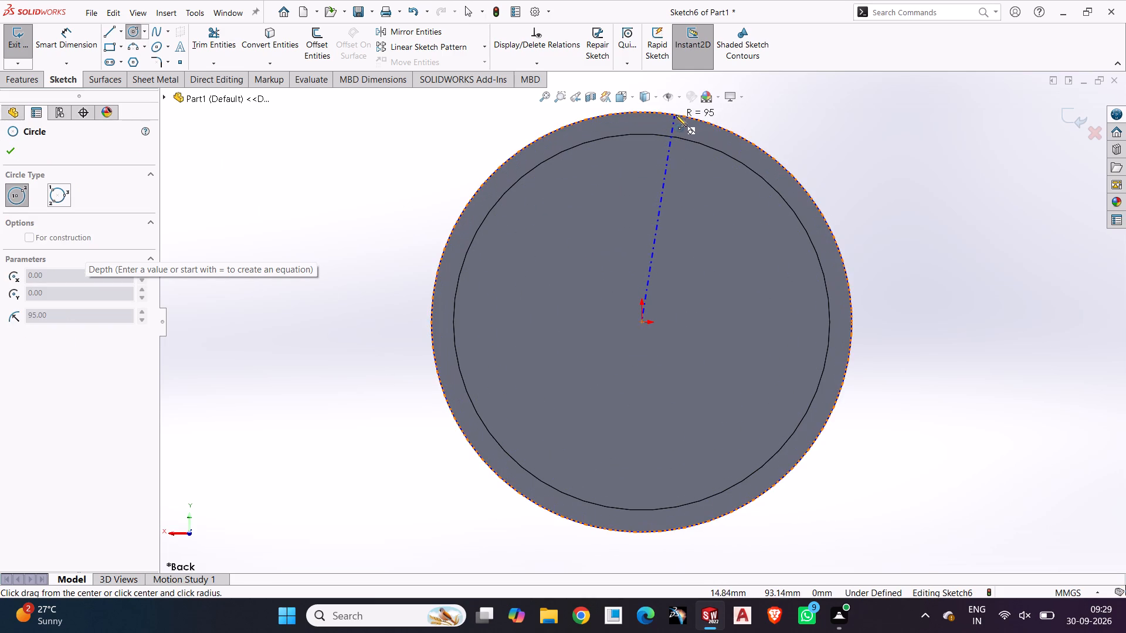
click(676, 114)
key(Escape)
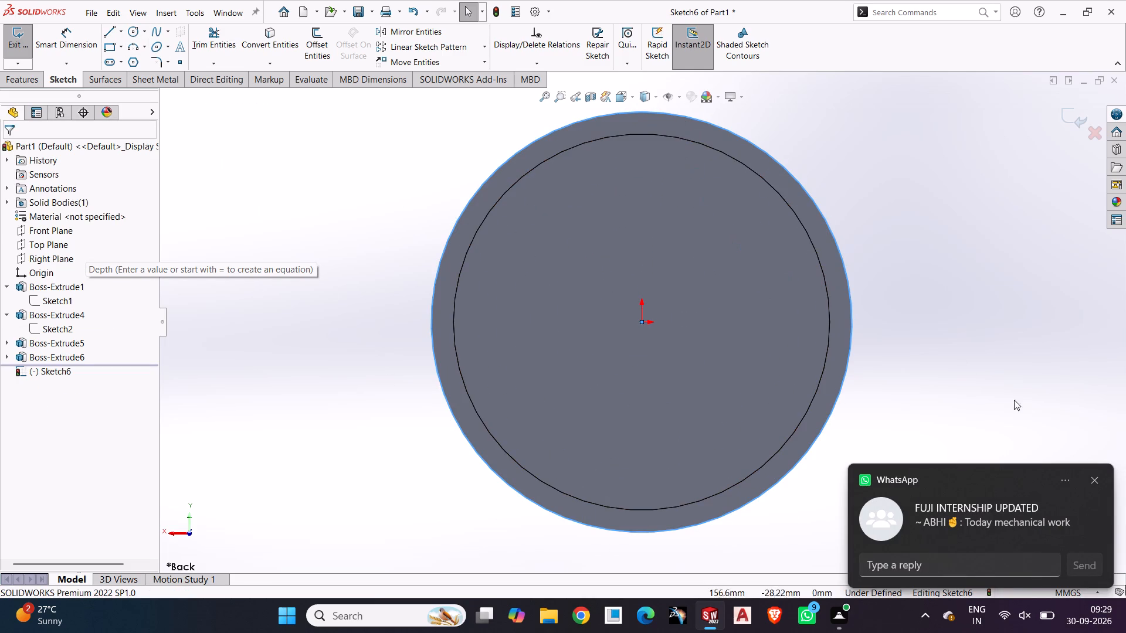
click(1095, 482)
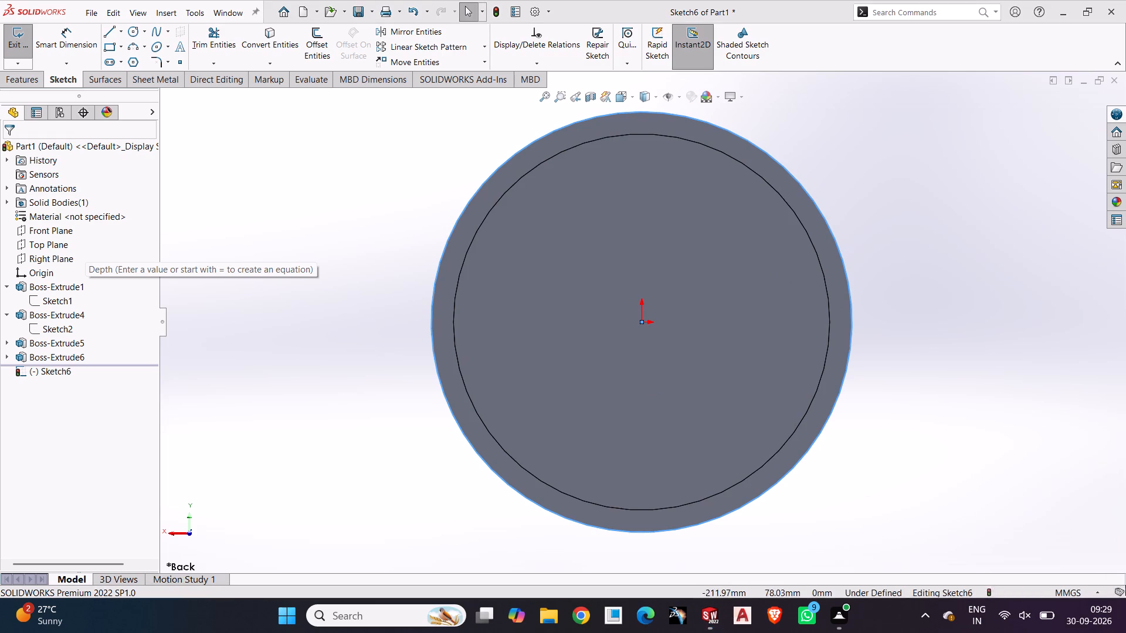
click(76, 43)
click(786, 474)
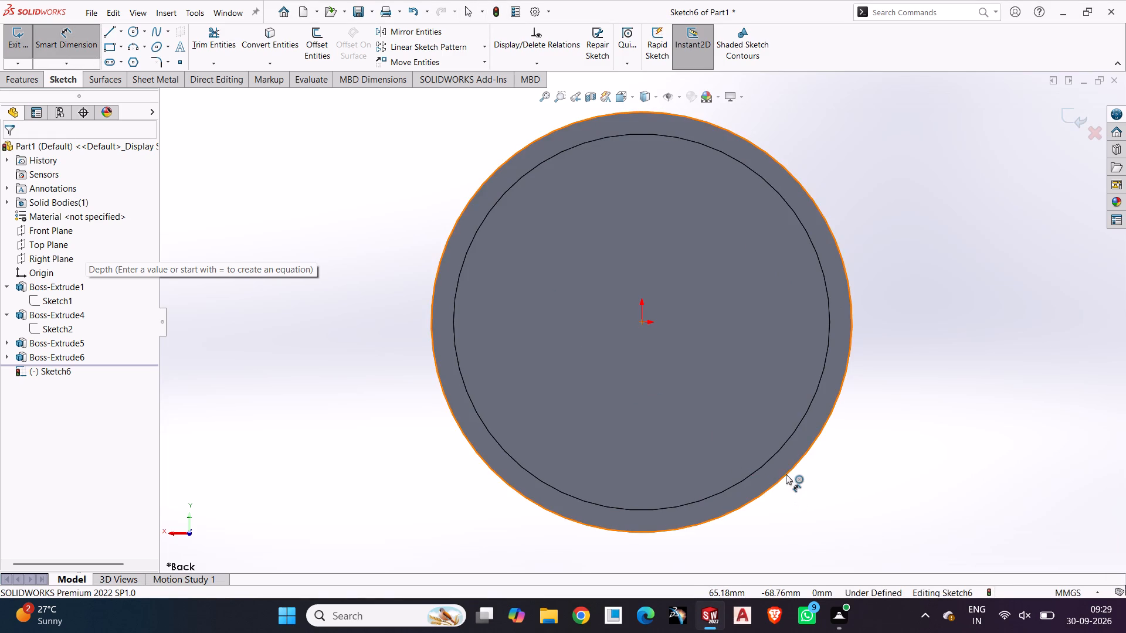
click(898, 376)
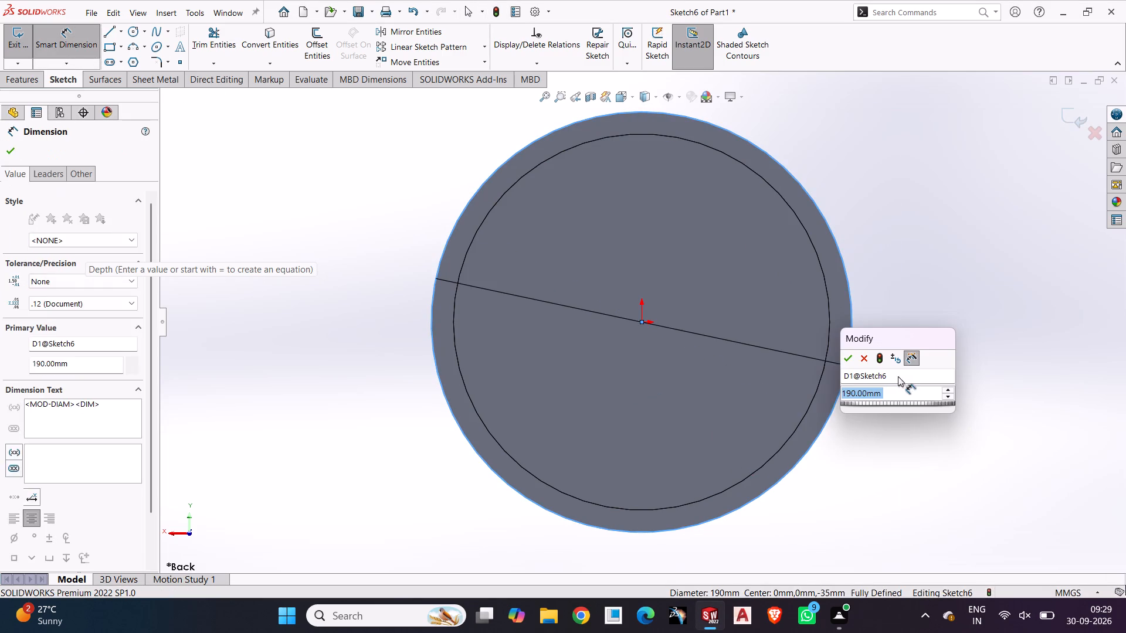
click(848, 363)
click(436, 441)
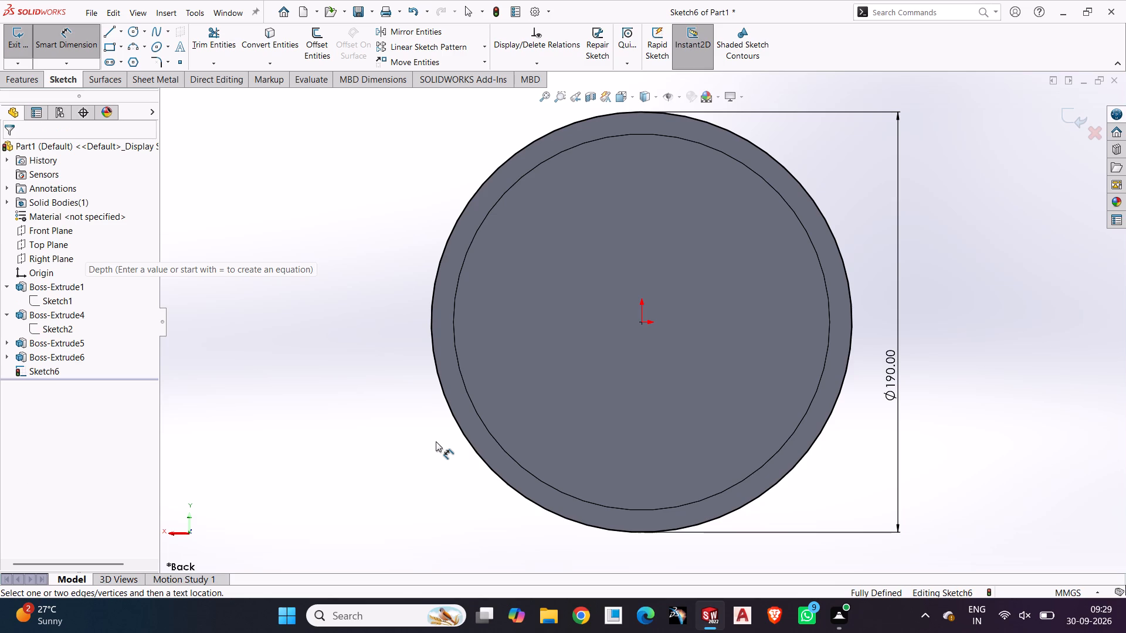
Extrude the 190 mm circle outward by a blind depth of 5 mm, merged with the existing discs.
click(25, 70)
click(26, 76)
click(22, 60)
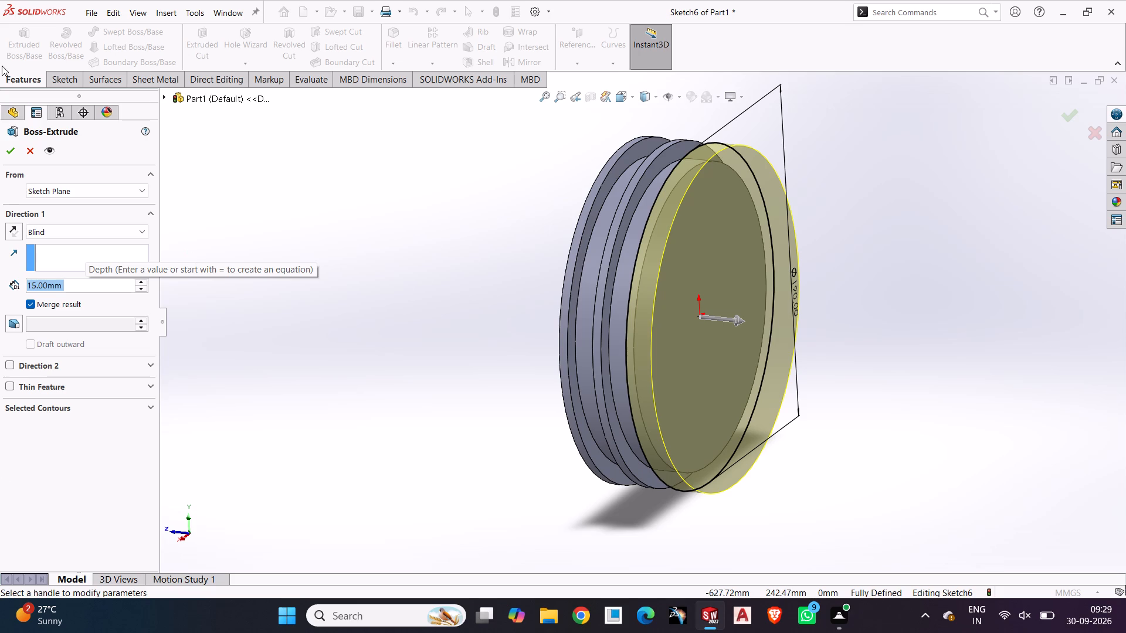
click(140, 291)
click(8, 147)
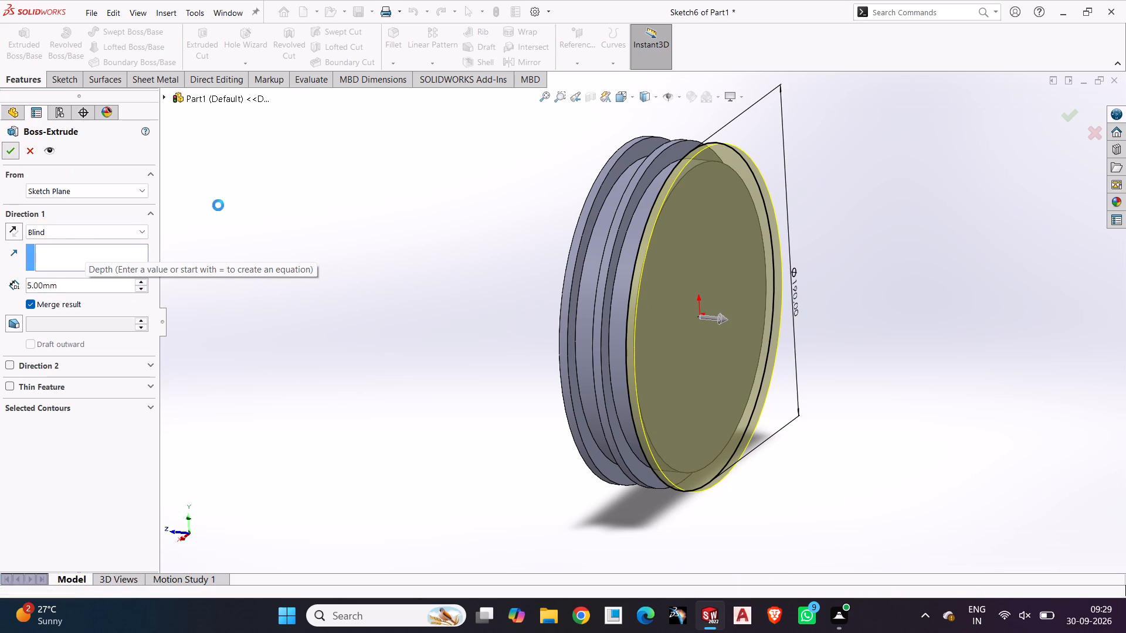
click(338, 224)
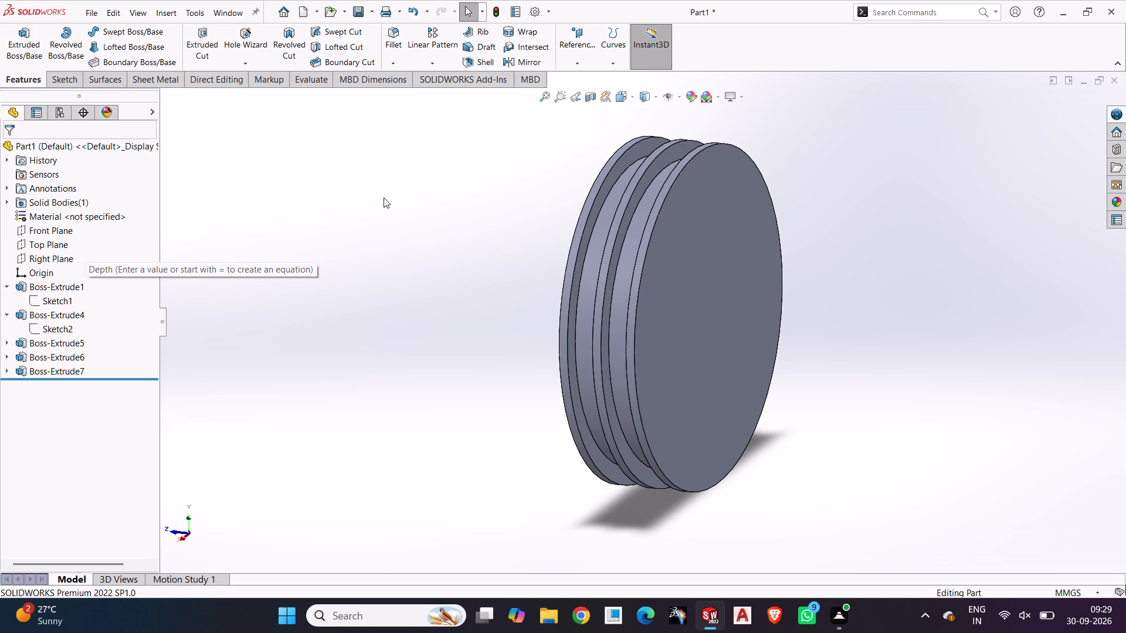
middle_drag(418, 273, 503, 338)
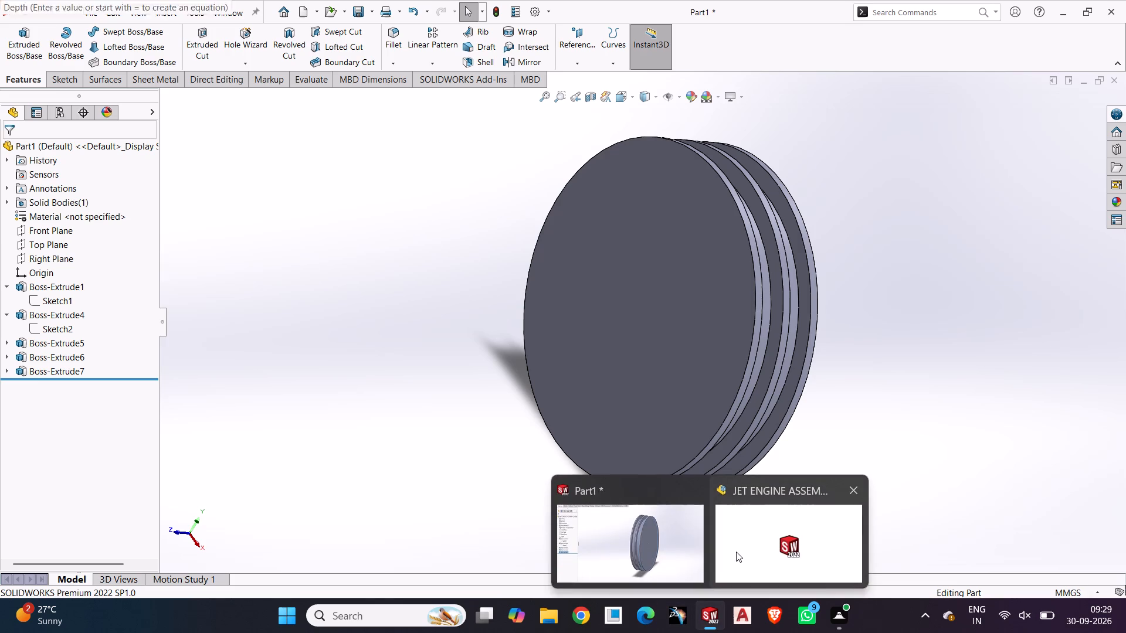
Switch to the JET ENGINE ASSEMBLY and examine the fan, compressor, turbine and exhaust sections from the side and obliquely from the front.
click(736, 552)
scroll(533, 467, down, 1)
middle_drag(526, 486, 486, 509)
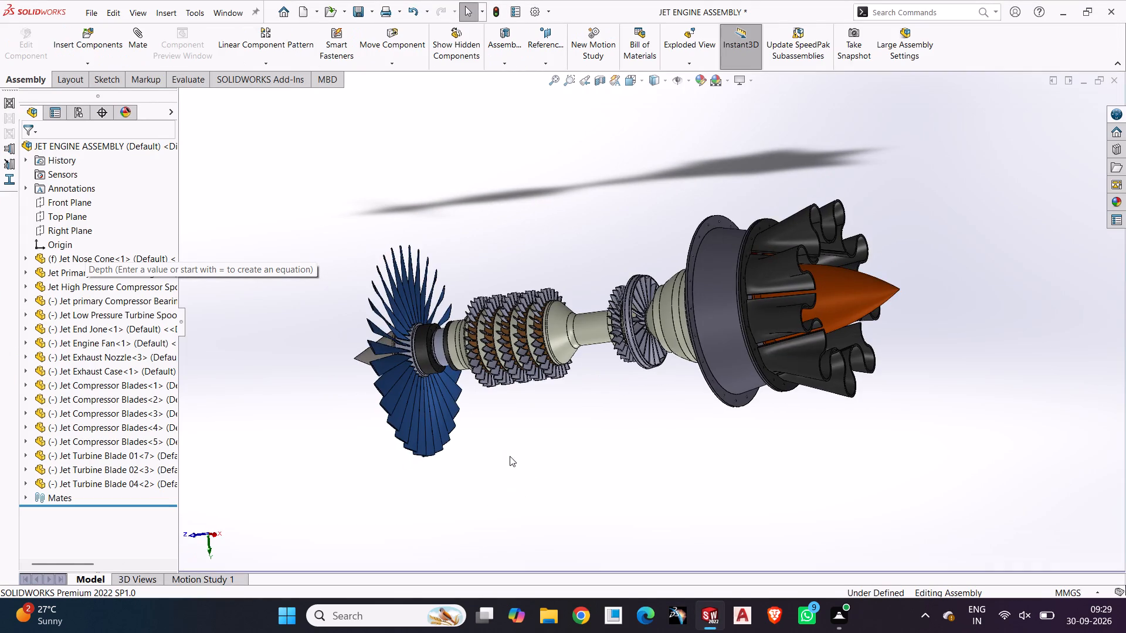
middle_drag(510, 456, 554, 422)
scroll(542, 393, down, 4)
scroll(542, 393, up, 2)
middle_drag(542, 393, 634, 393)
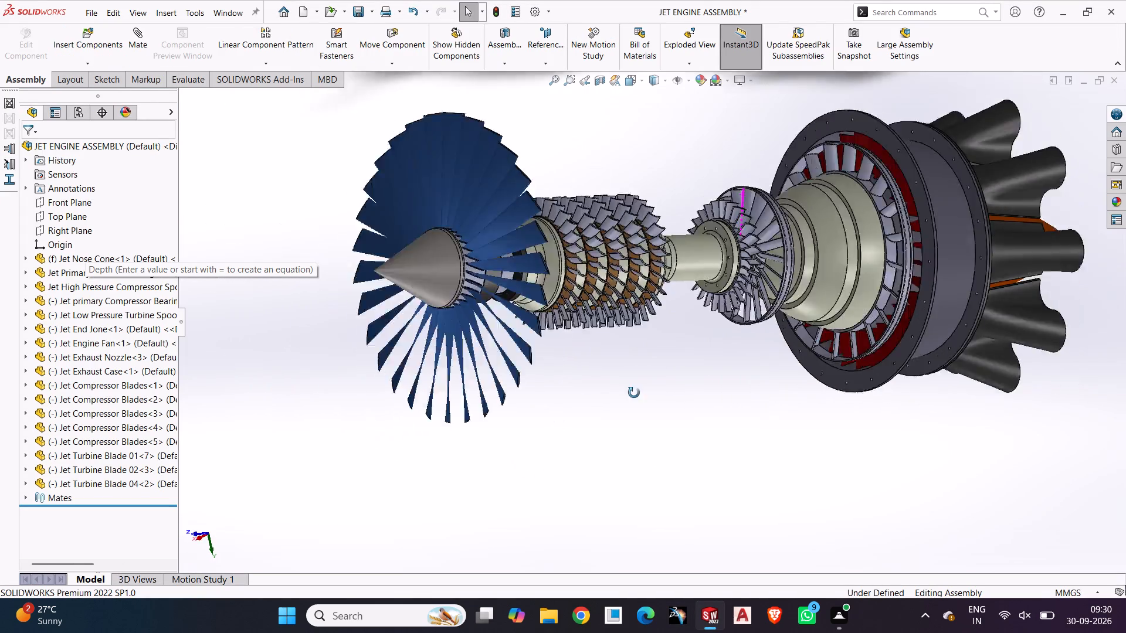
middle_drag(634, 393, 565, 402)
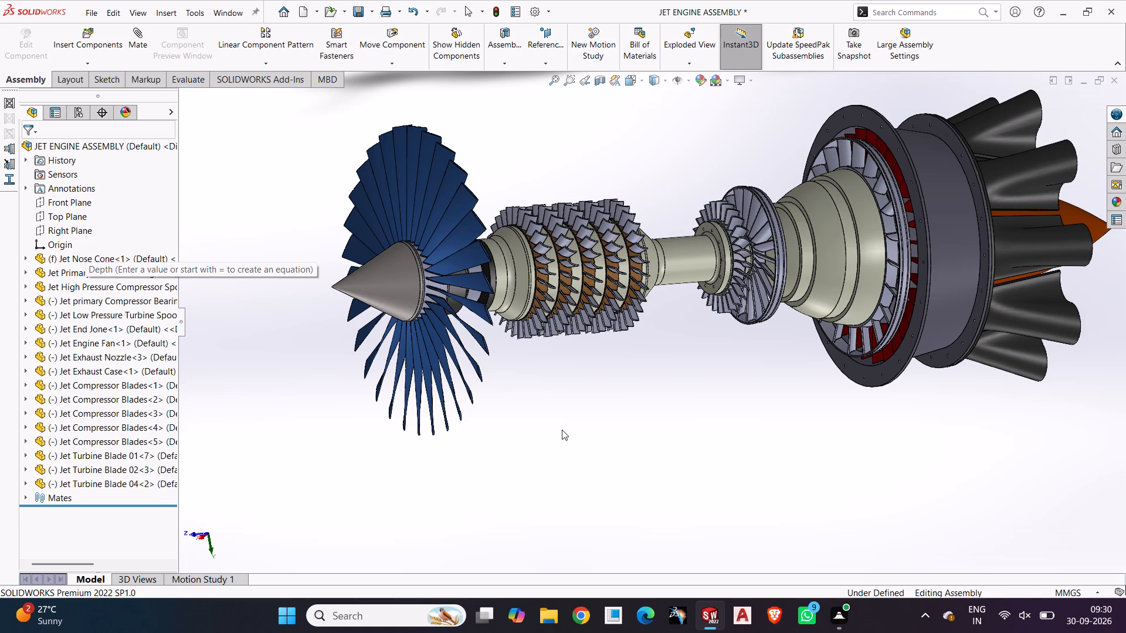
scroll(634, 389, down, 2)
scroll(721, 393, up, 2)
middle_drag(721, 393, 666, 412)
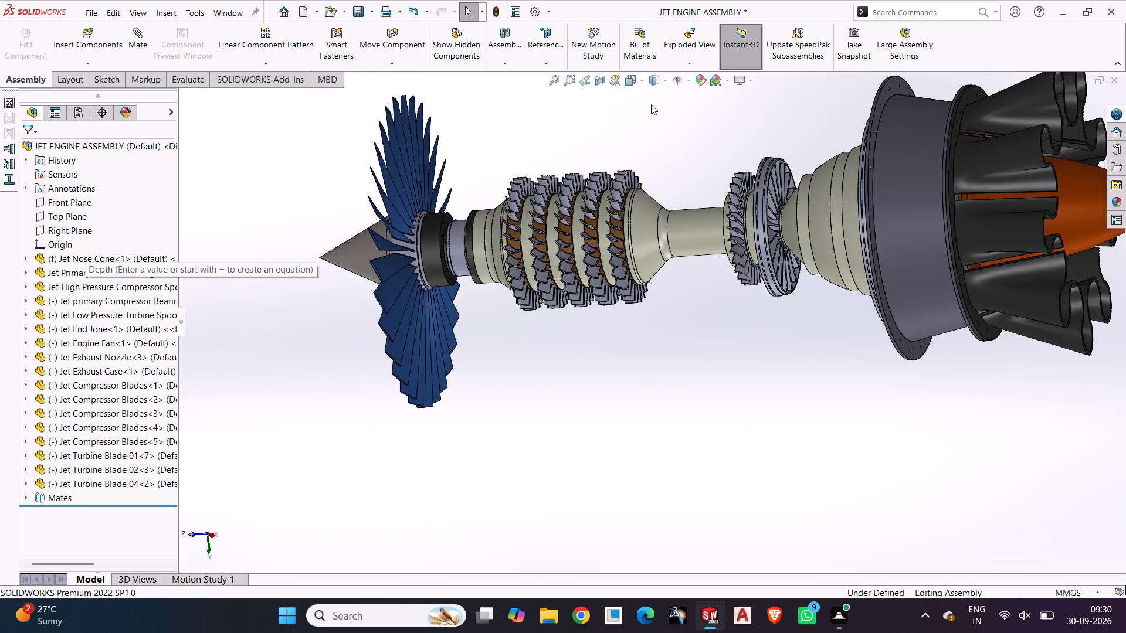
Change the assembly's display style to Hidden Lines Visible.
click(666, 78)
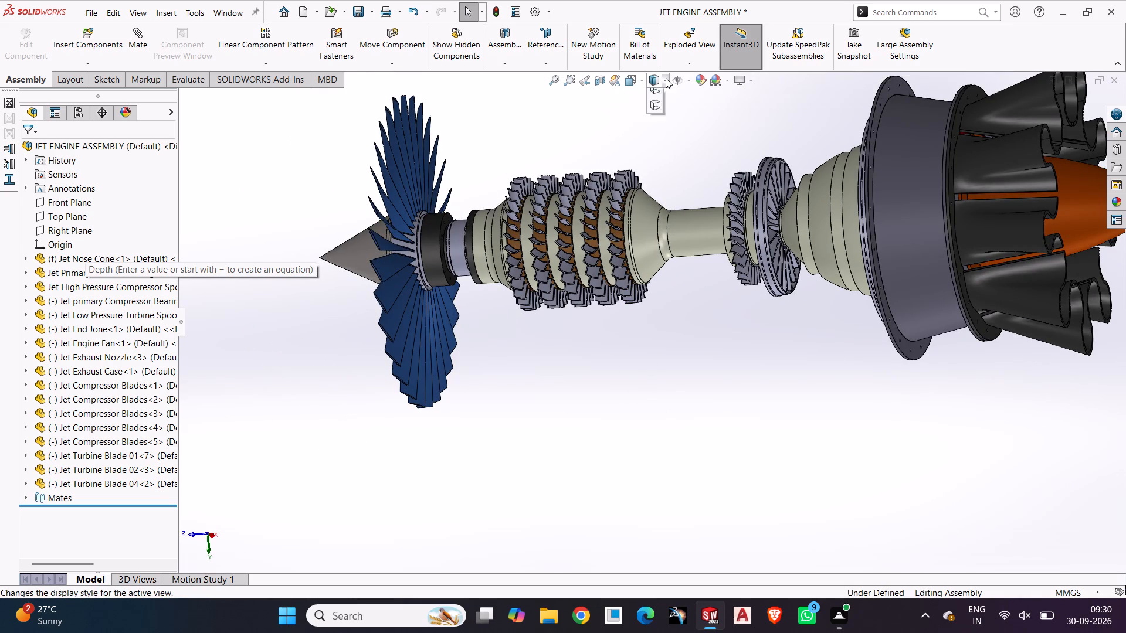
click(655, 148)
Examine the internal edges of the fan, spools and exhaust case from the front and at oblique angles.
middle_drag(585, 309, 592, 314)
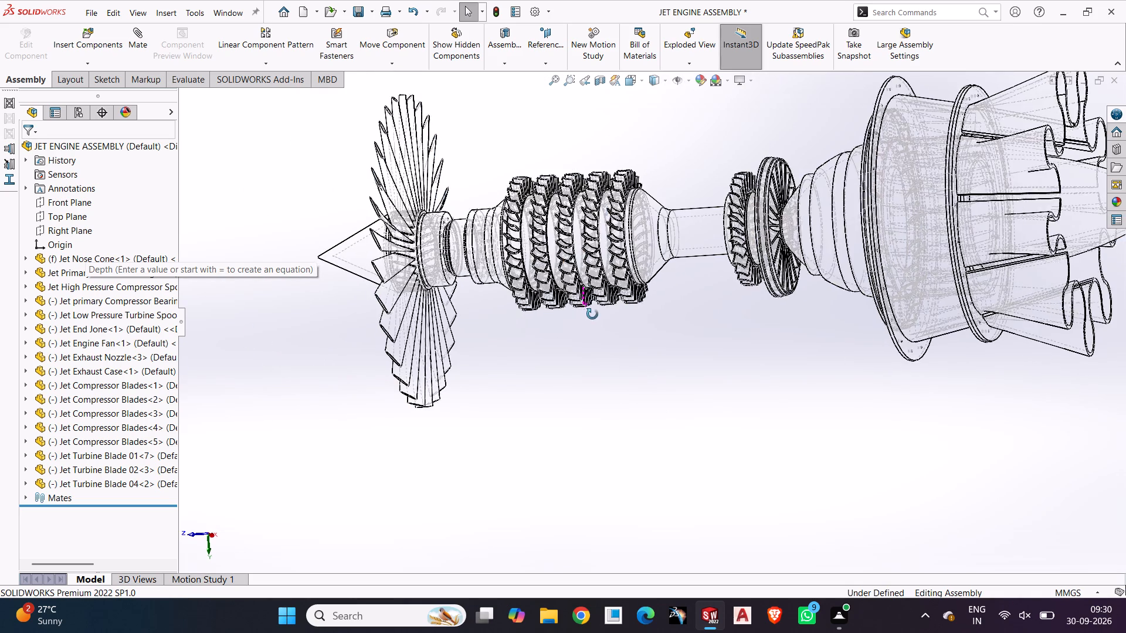
middle_drag(592, 314, 664, 316)
scroll(649, 272, down, 3)
scroll(646, 312, up, 3)
middle_drag(647, 315, 701, 304)
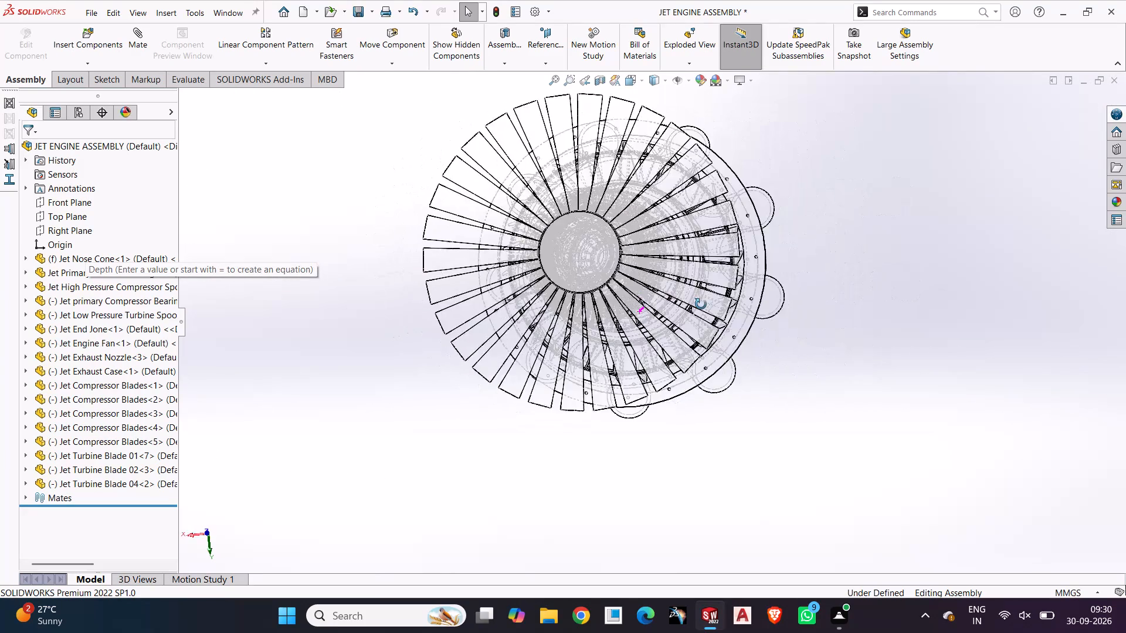
middle_drag(701, 304, 654, 324)
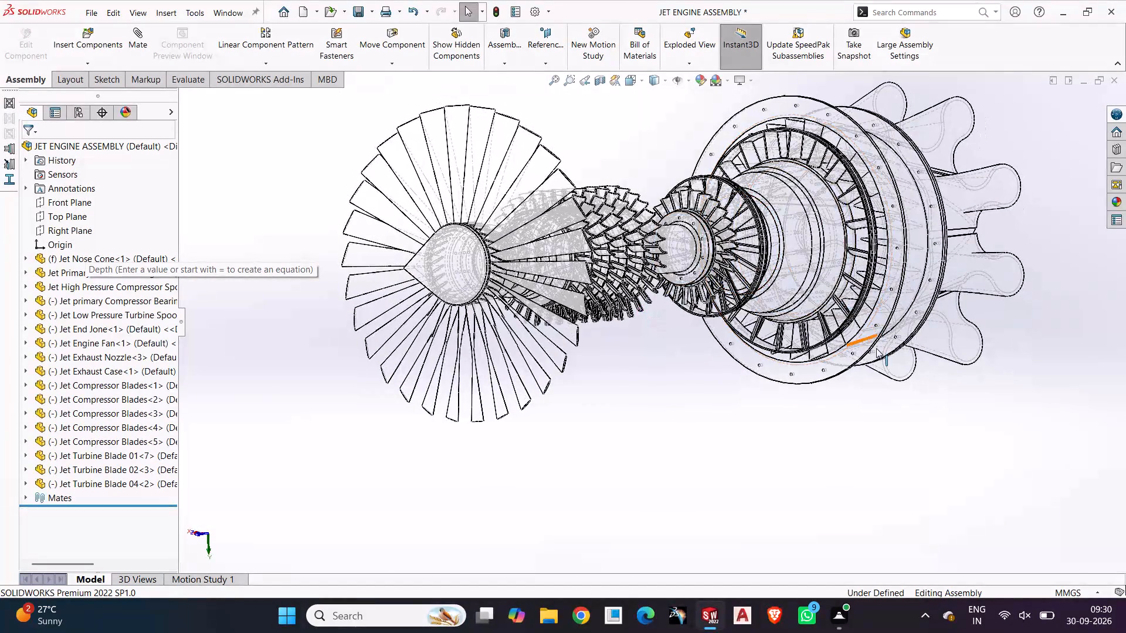
middle_drag(673, 369, 650, 381)
scroll(661, 347, down, 2)
scroll(662, 345, up, 2)
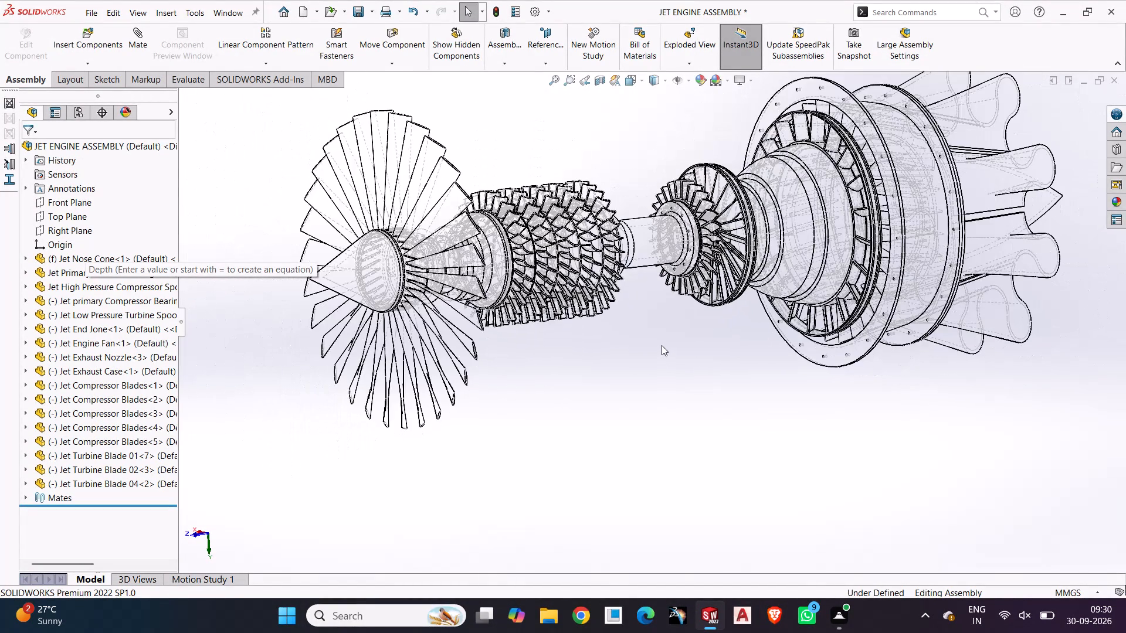
middle_drag(665, 342, 671, 331)
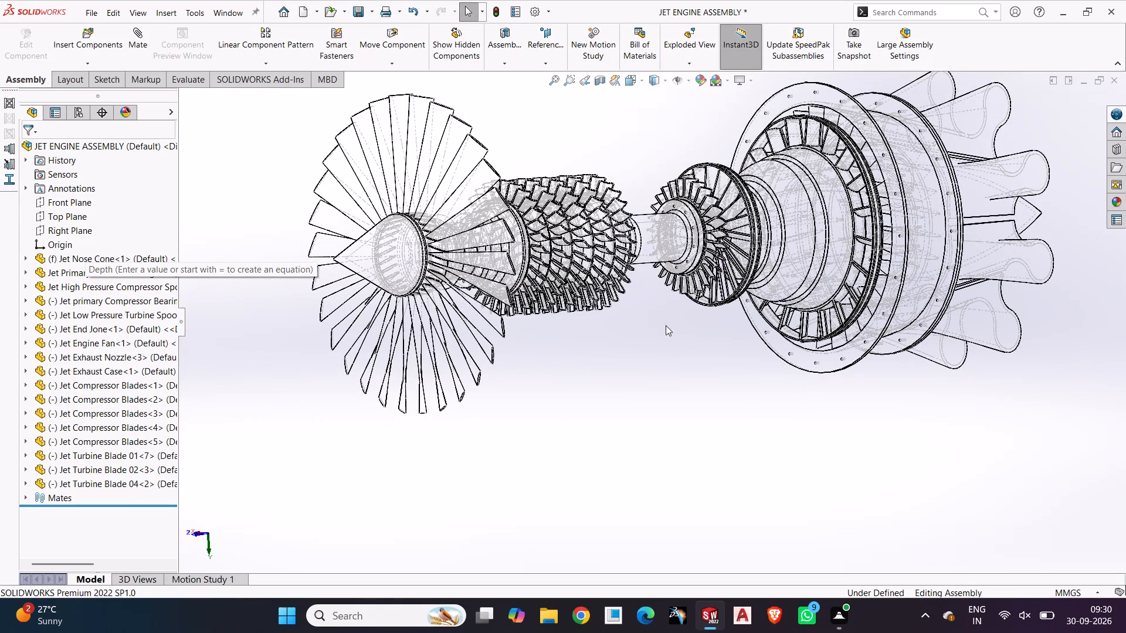
middle_drag(666, 330, 666, 367)
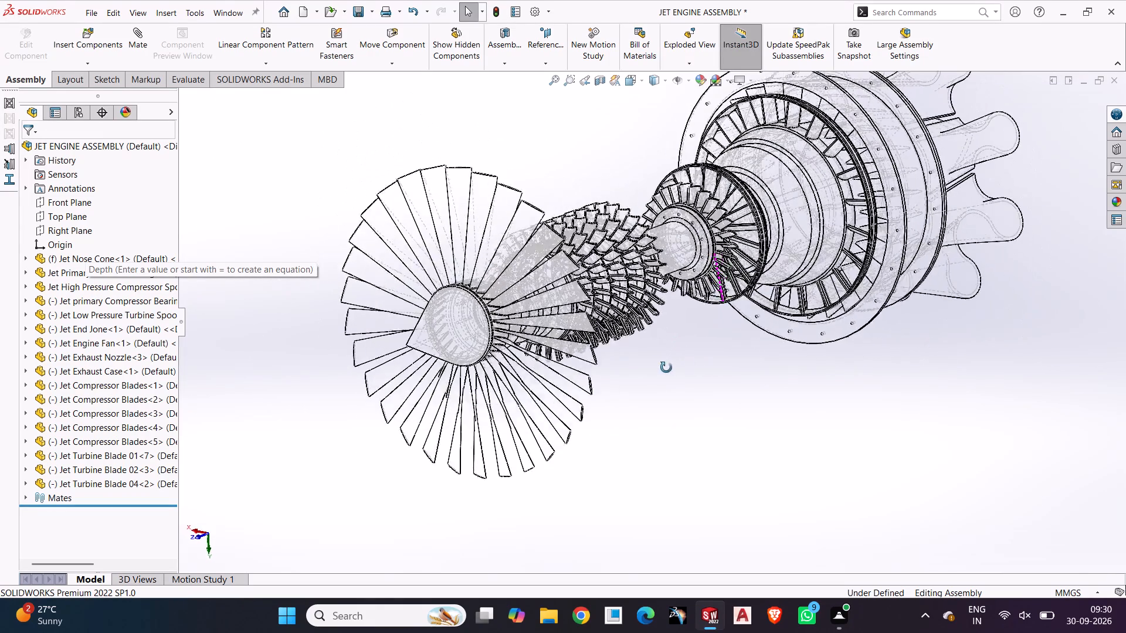
middle_drag(666, 367, 671, 378)
Examine the compressor blade rows, connecting shaft and turbine discs up close from the side and front, ending with the whole engine.
scroll(567, 210, up, 1)
scroll(568, 214, down, 3)
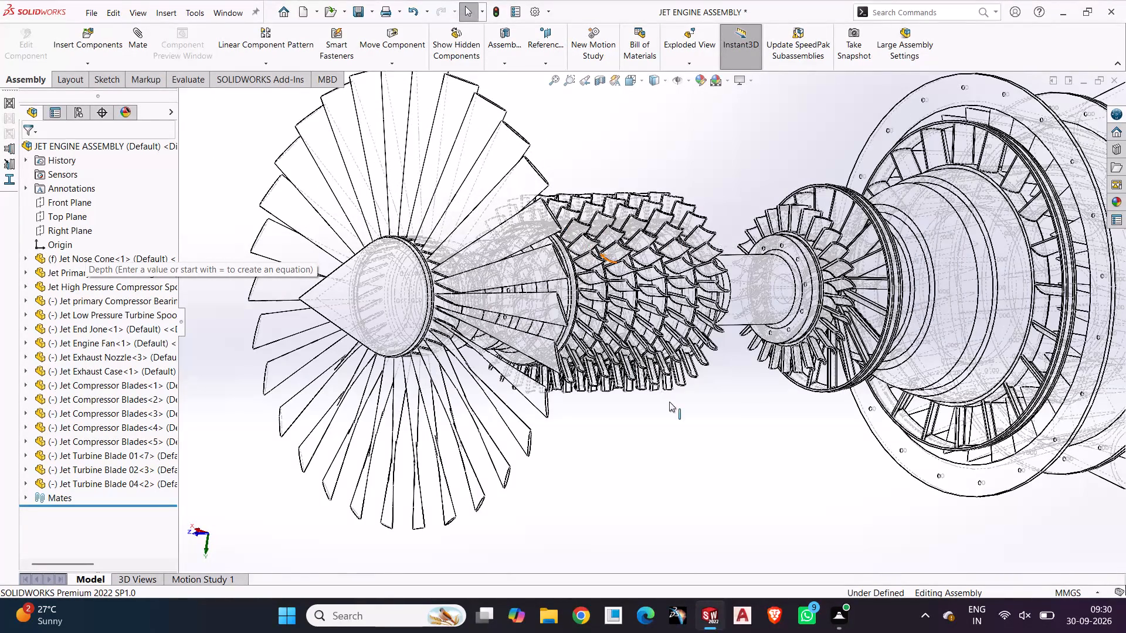
middle_drag(666, 405, 660, 410)
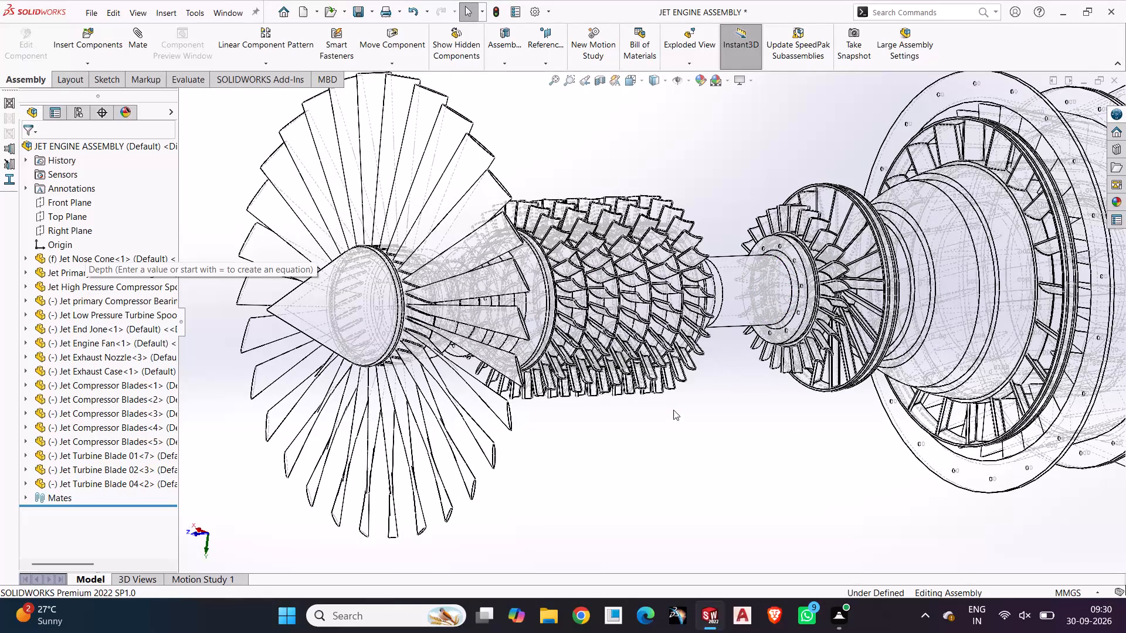
scroll(673, 408, down, 1)
scroll(673, 408, up, 2)
middle_drag(673, 408, 818, 394)
middle_drag(853, 393, 724, 423)
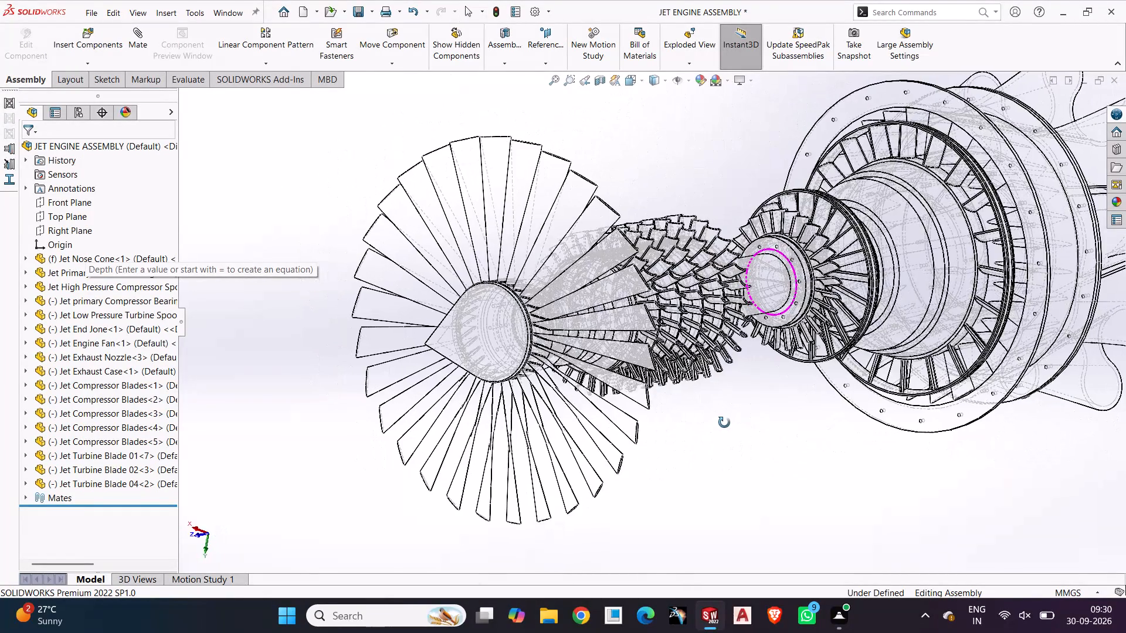
middle_drag(724, 423, 705, 416)
middle_click(694, 411)
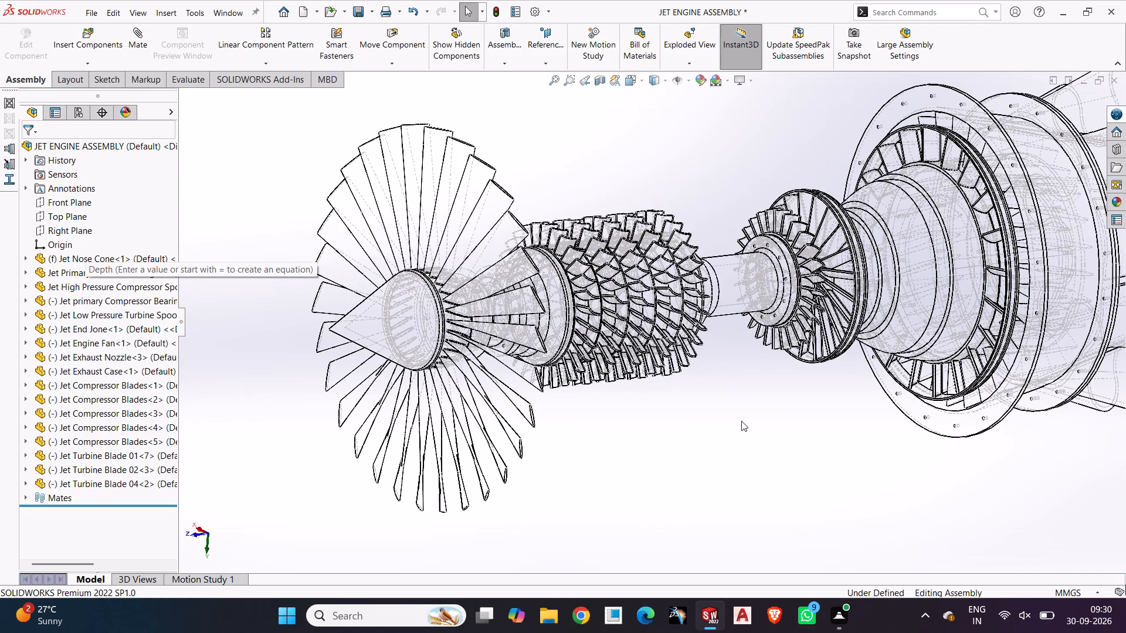
scroll(690, 364, down, 2)
scroll(686, 358, up, 2)
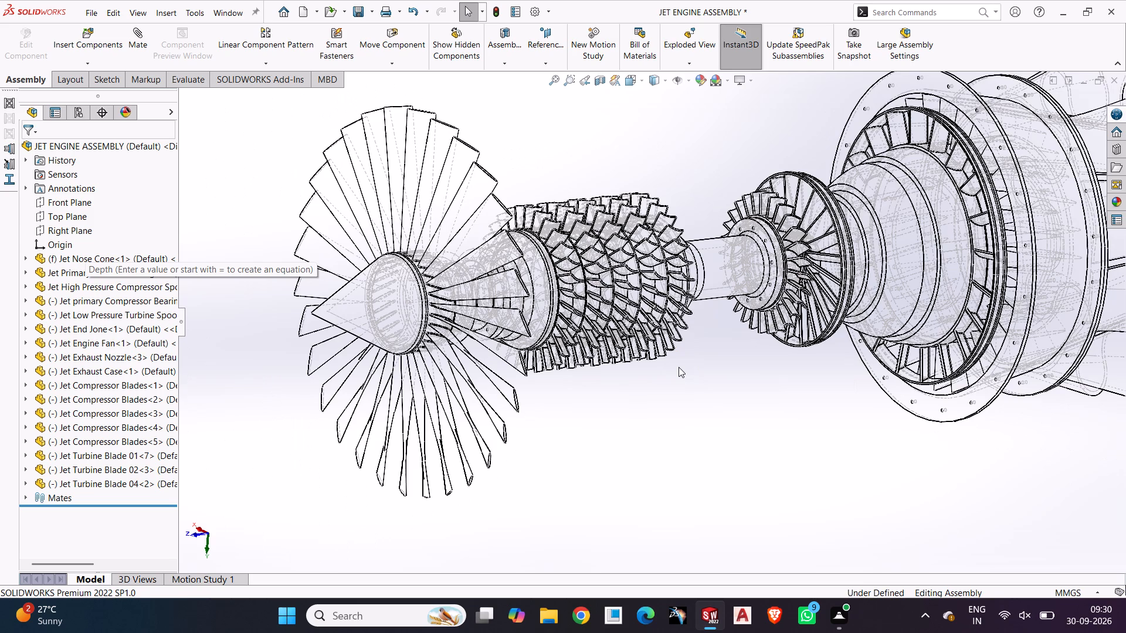
scroll(718, 295, down, 3)
scroll(721, 327, up, 1)
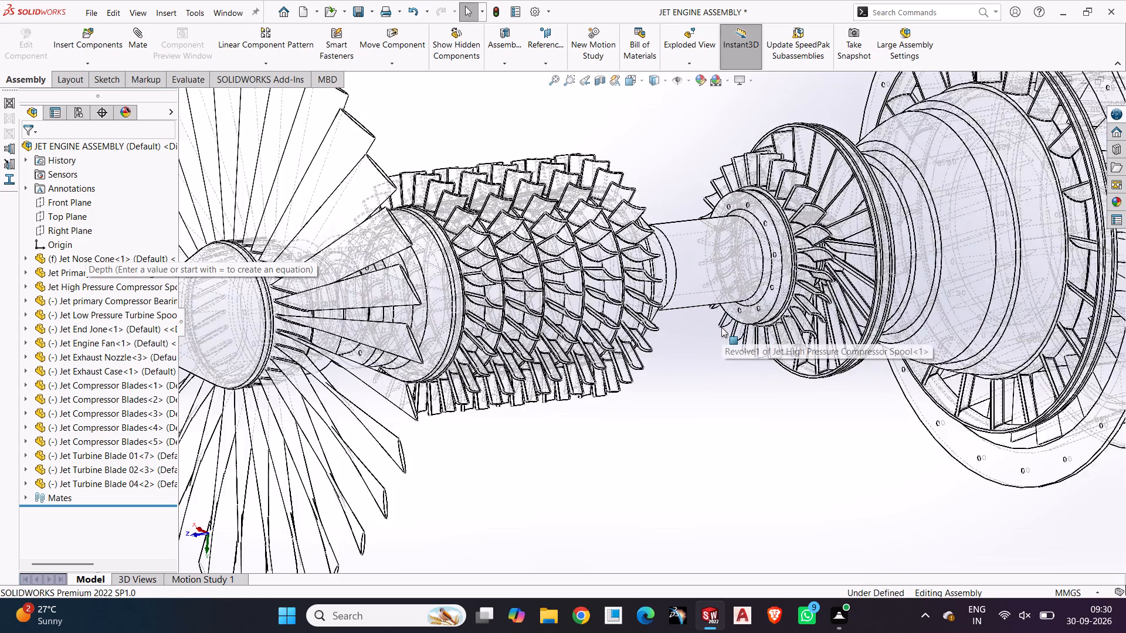
scroll(721, 327, up, 1)
middle_drag(721, 328, 697, 414)
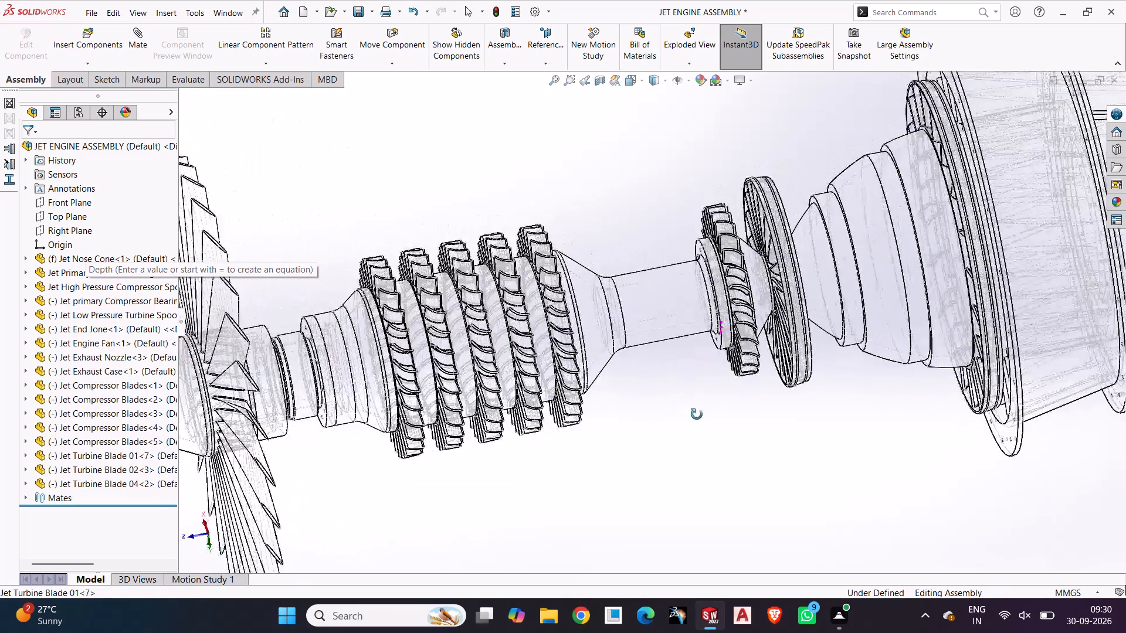
middle_drag(697, 414, 784, 331)
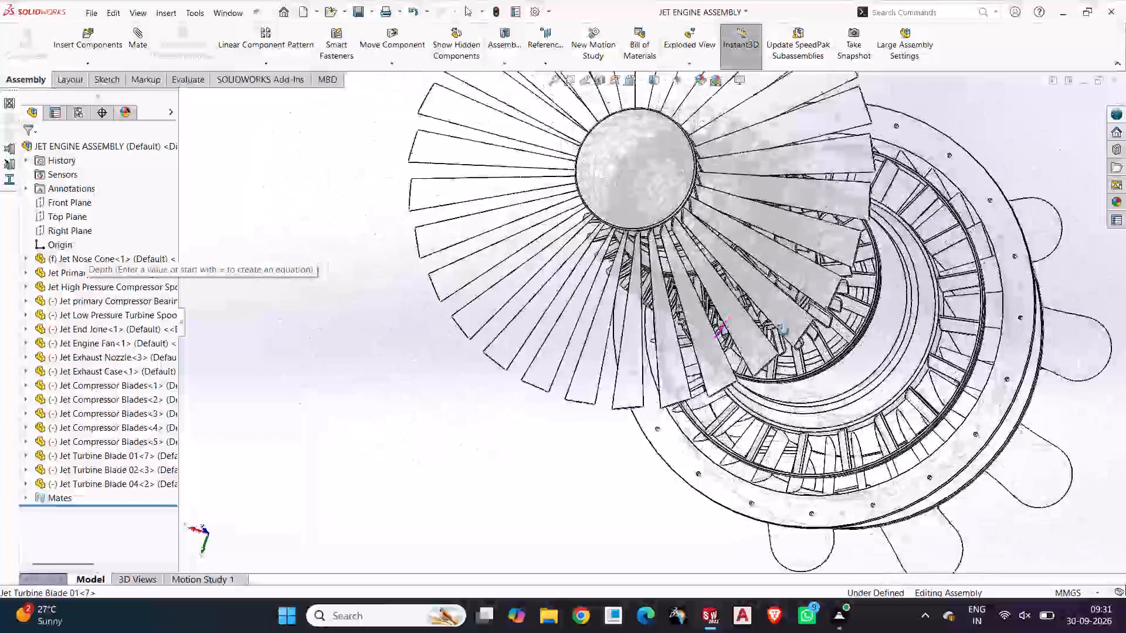
middle_drag(784, 331, 717, 369)
scroll(717, 369, up, 3)
middle_drag(715, 369, 706, 367)
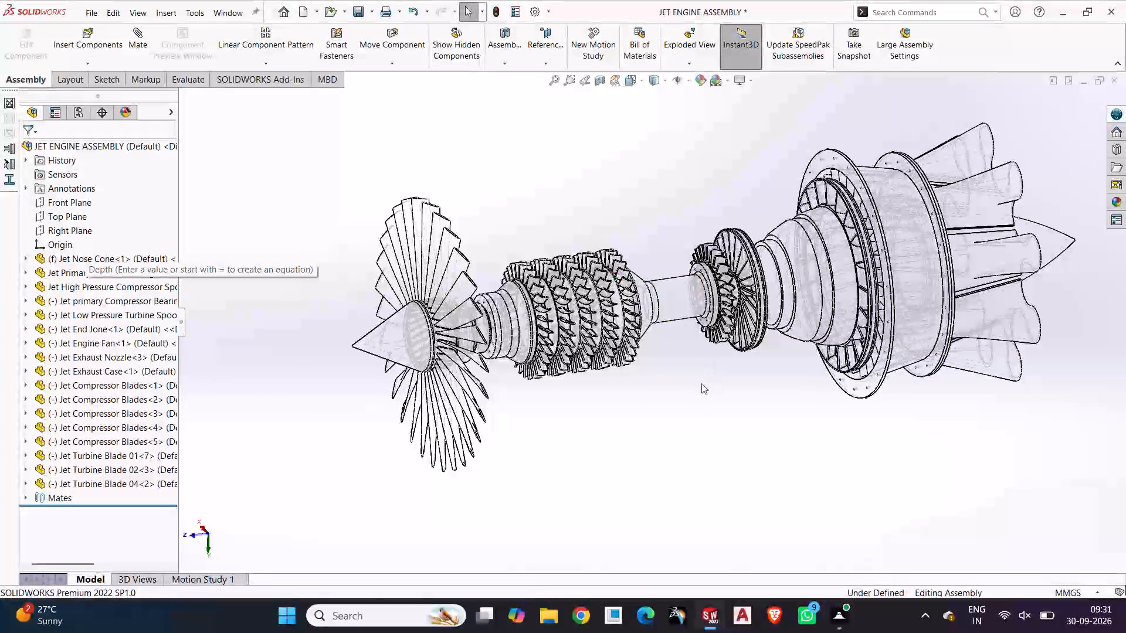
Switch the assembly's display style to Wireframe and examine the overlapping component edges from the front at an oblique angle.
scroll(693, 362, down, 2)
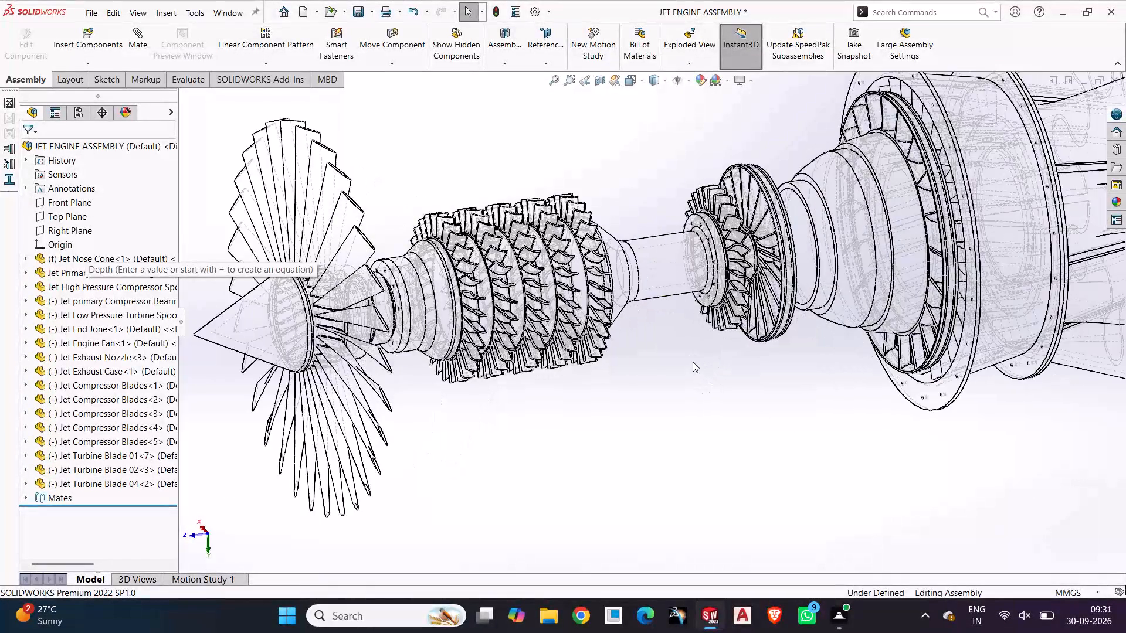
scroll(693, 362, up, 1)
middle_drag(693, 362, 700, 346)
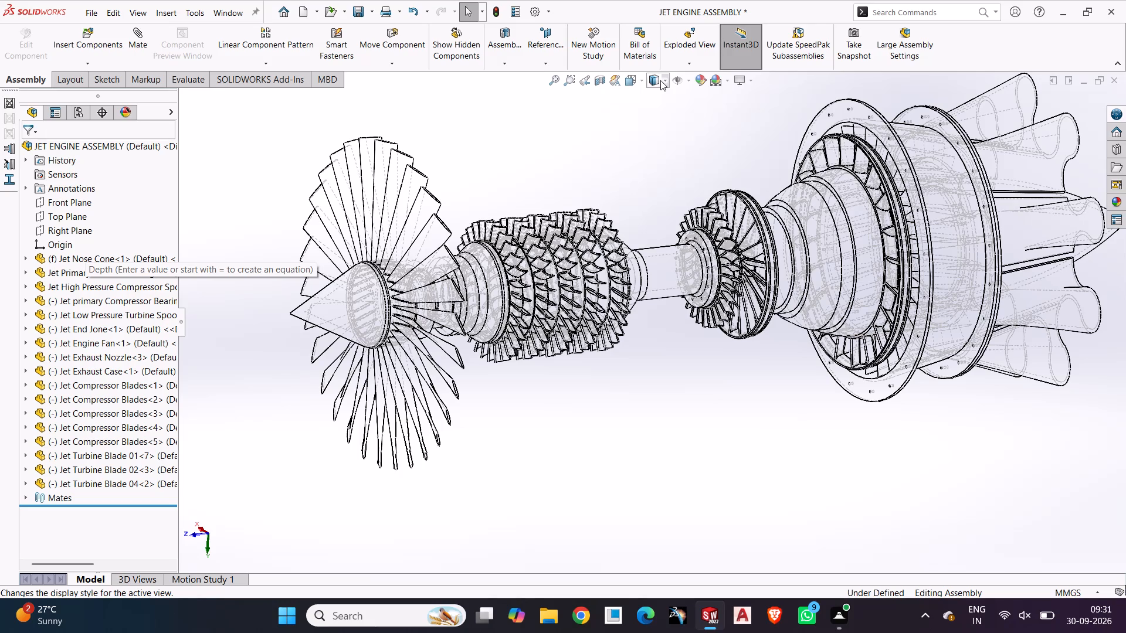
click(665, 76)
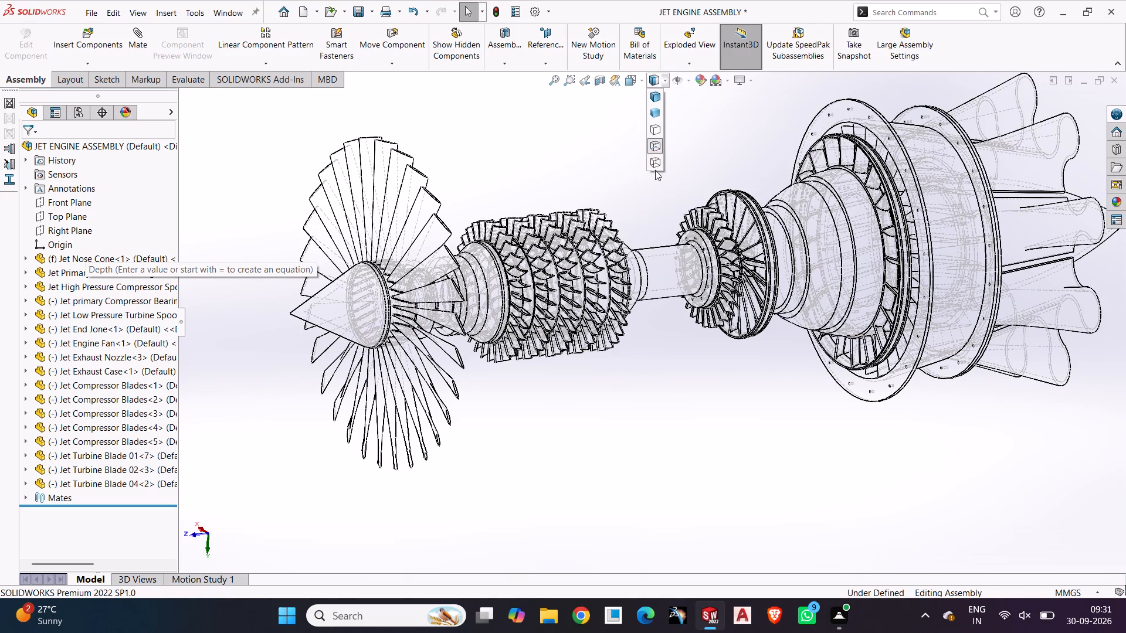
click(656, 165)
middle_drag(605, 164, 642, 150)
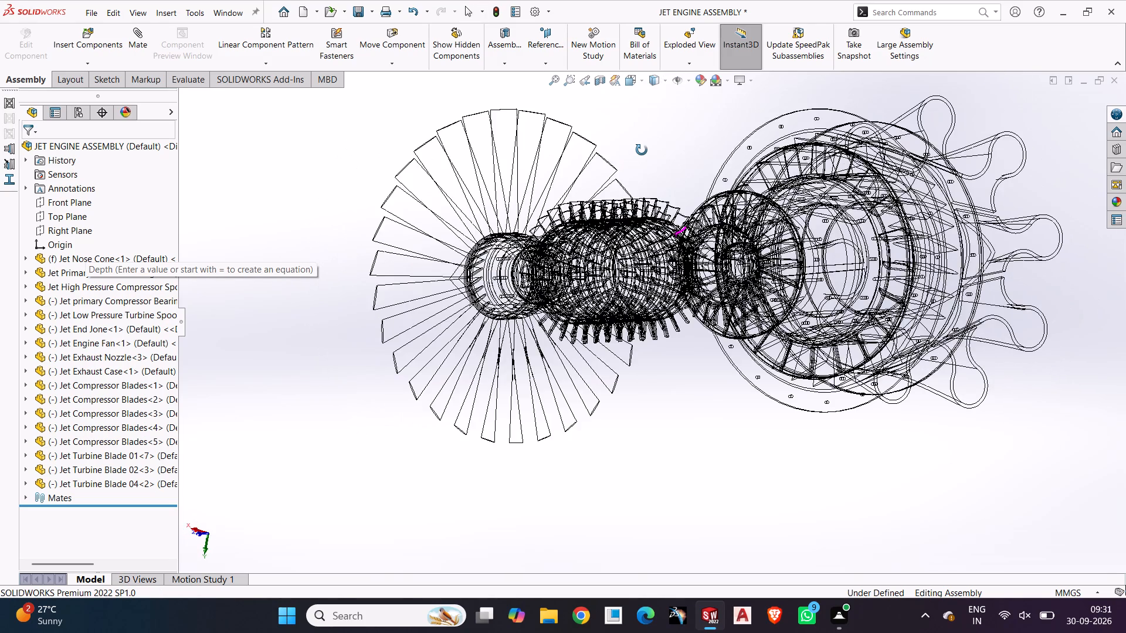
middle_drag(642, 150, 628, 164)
Change the assembly's display style to Shaded With Edges.
click(666, 77)
click(653, 98)
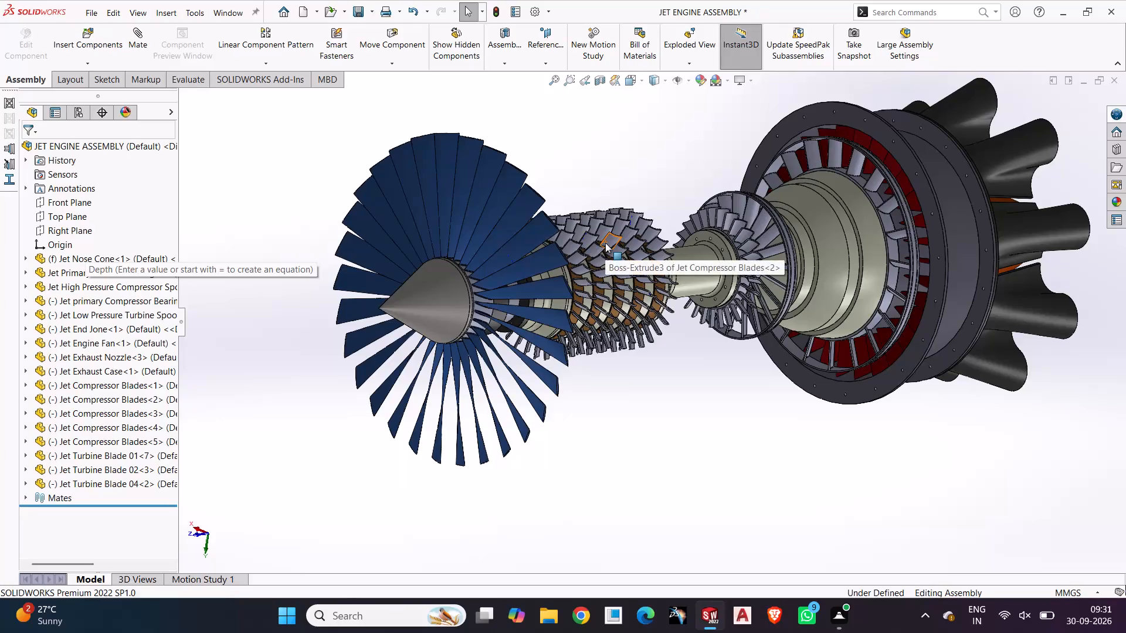
Examine the shaded fan, compressor rows, turbine discs and exhaust case obliquely and from the side, ending with the whole engine.
middle_drag(707, 382, 697, 387)
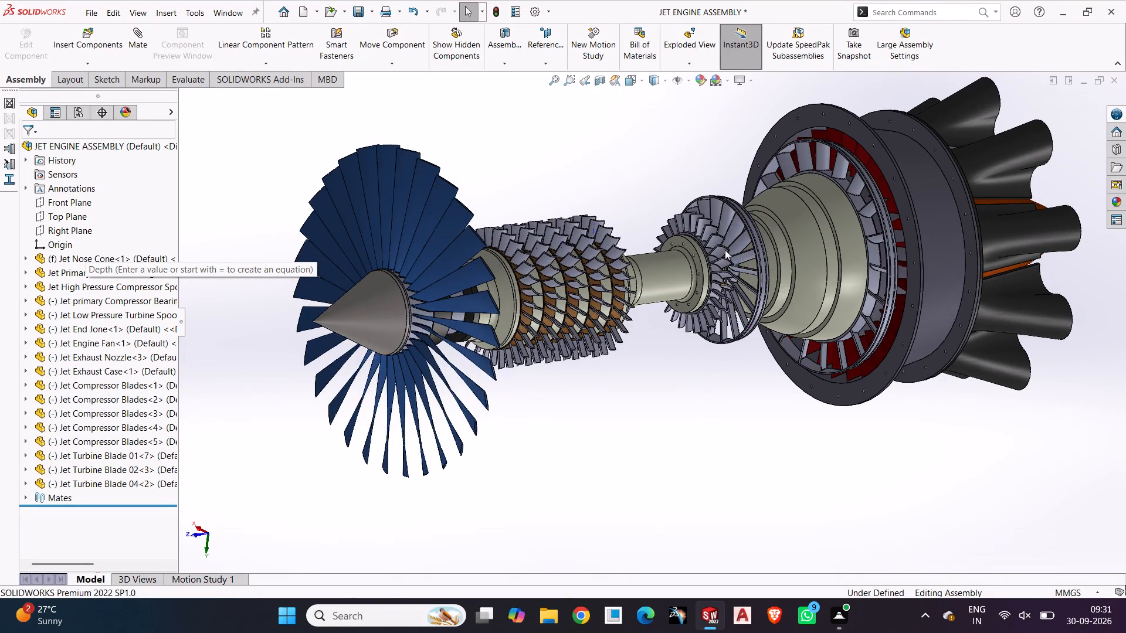
scroll(725, 250, down, 4)
scroll(697, 479, up, 4)
middle_drag(697, 479, 710, 469)
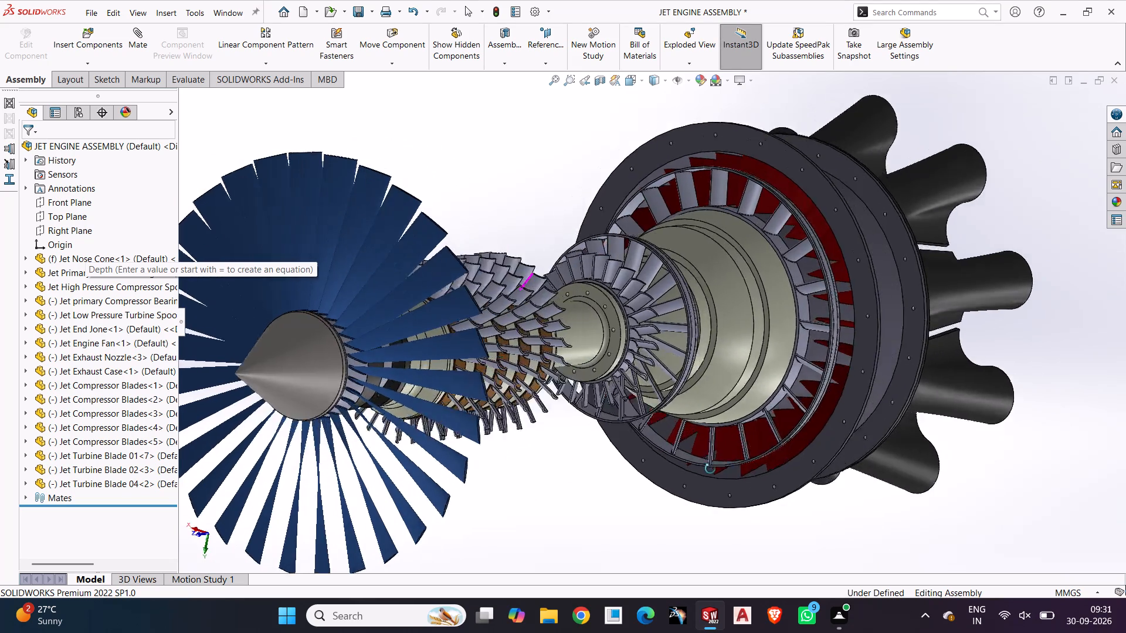
middle_drag(710, 469, 690, 461)
middle_drag(679, 461, 649, 465)
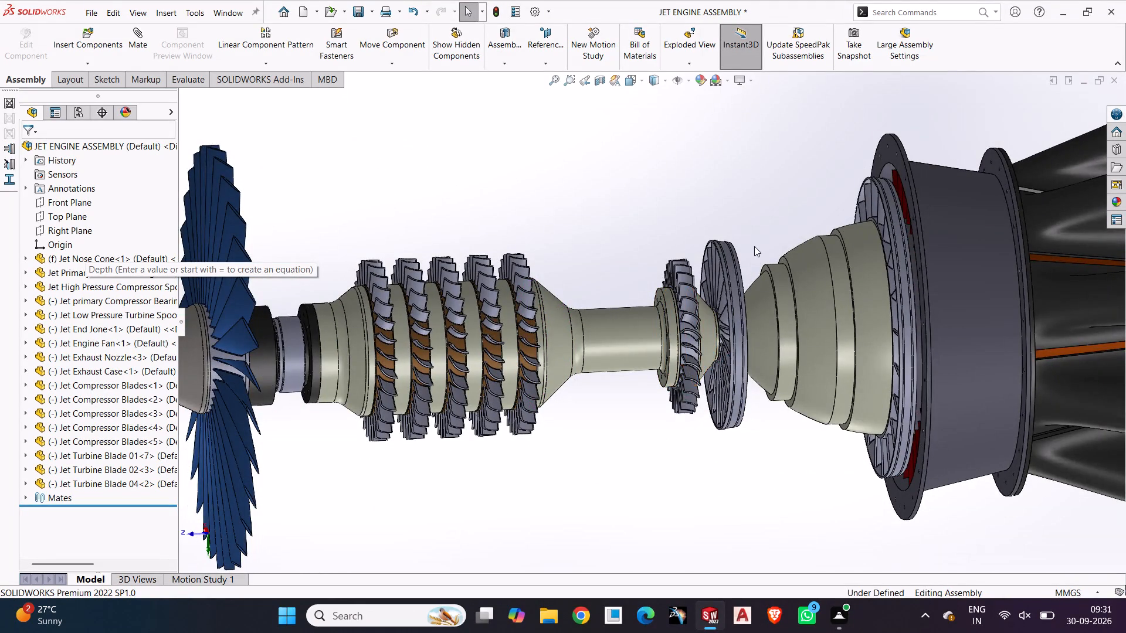
scroll(752, 253, down, 5)
scroll(691, 378, up, 5)
middle_drag(691, 378, 714, 397)
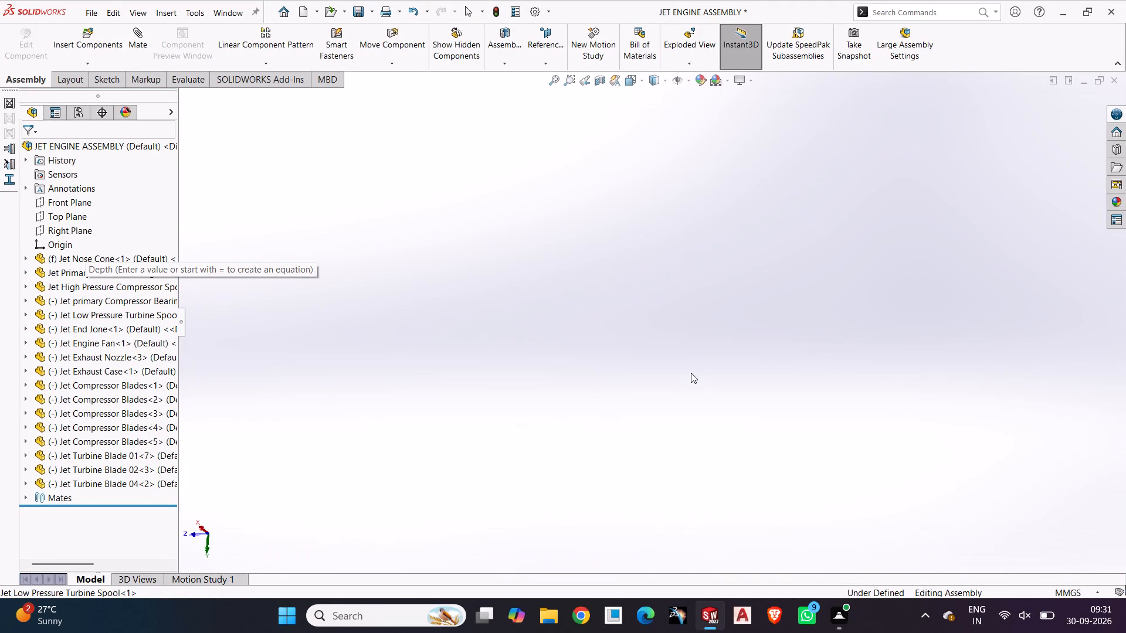
scroll(573, 362, up, 5)
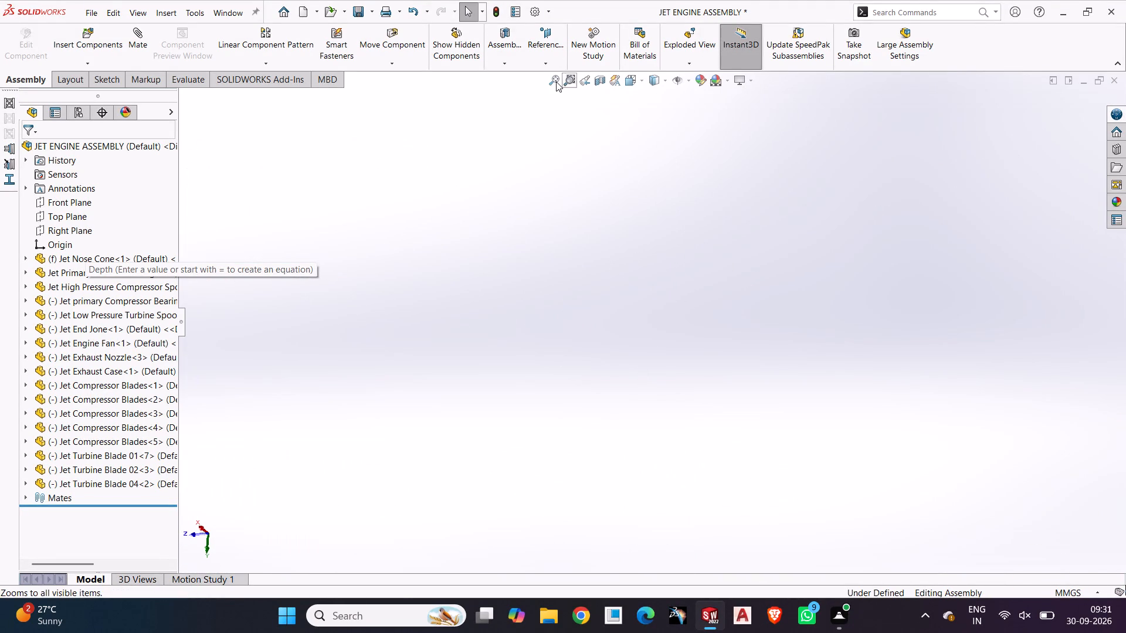
click(556, 81)
scroll(602, 268, down, 4)
scroll(612, 321, up, 3)
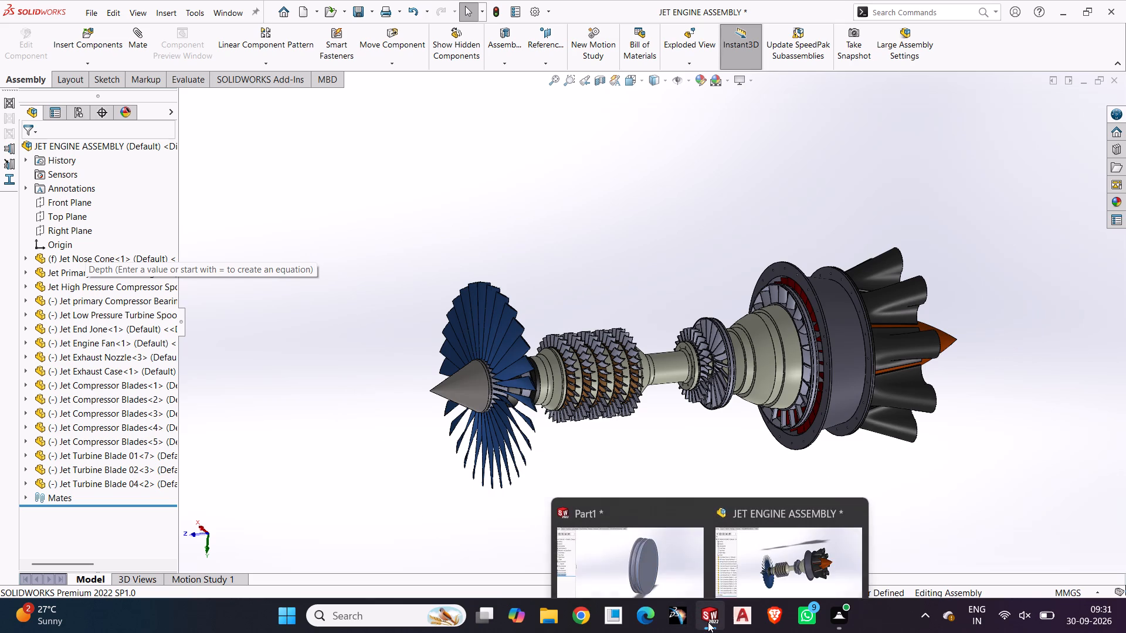
Switch to Part1, start a sketch on the 190 mm disc's flat face and draw a 95 mm radius circle centred on the origin.
click(673, 557)
click(620, 261)
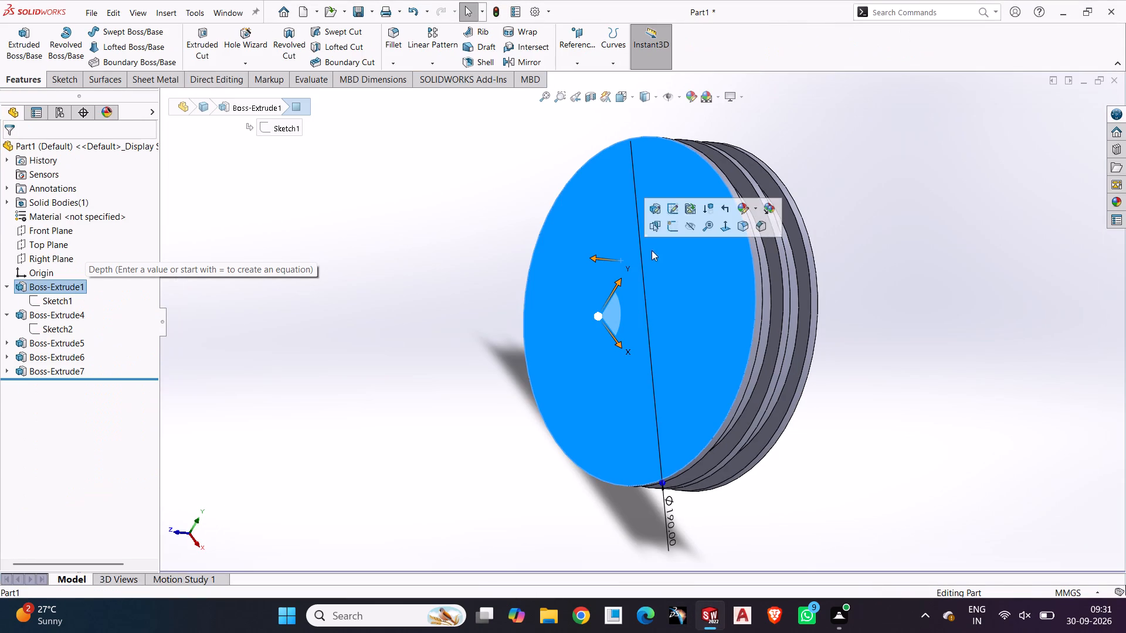
click(666, 223)
click(389, 268)
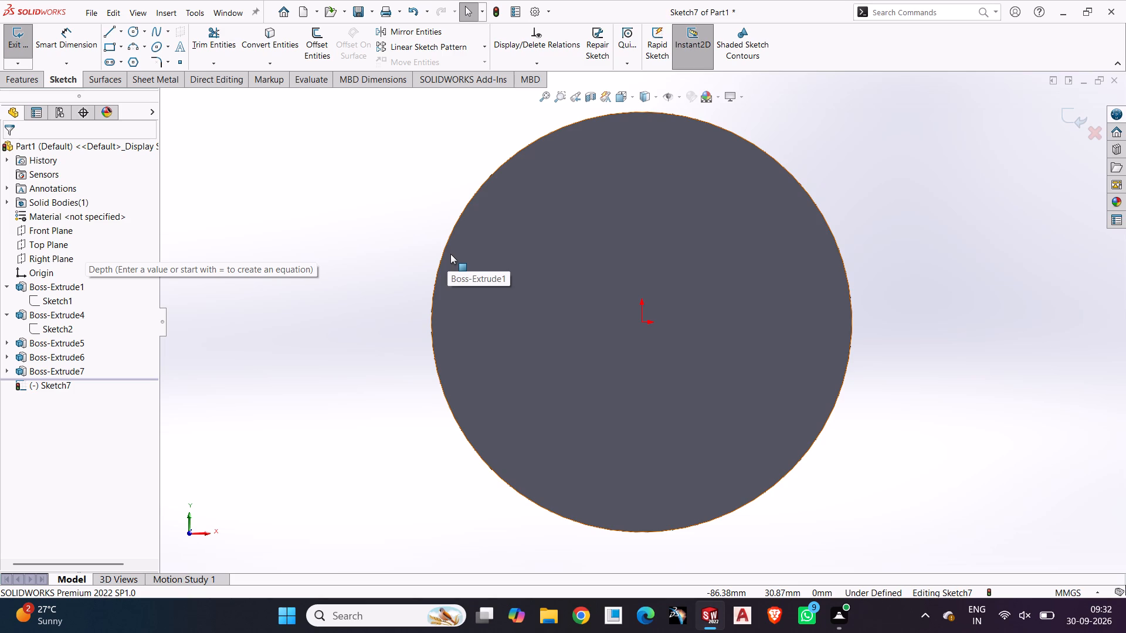
click(134, 33)
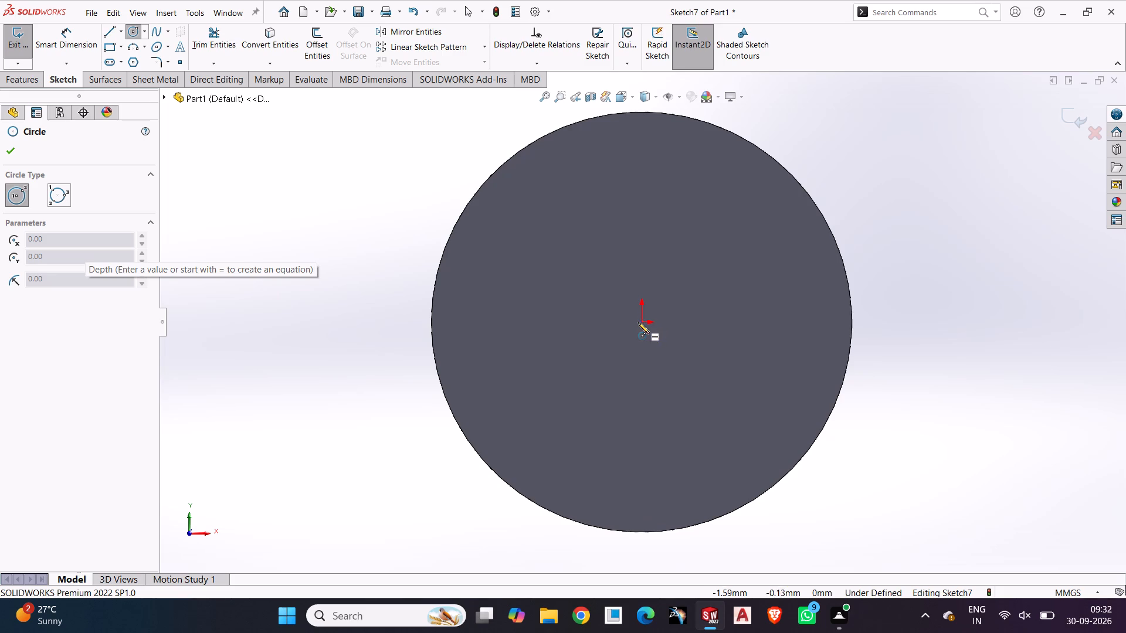
click(640, 323)
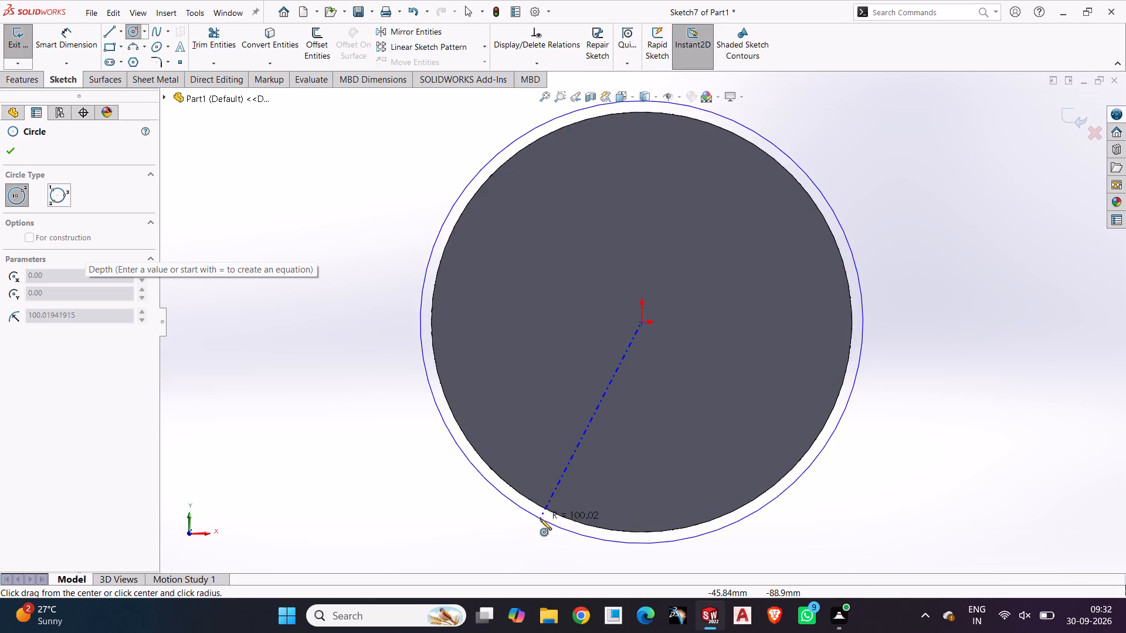
click(550, 511)
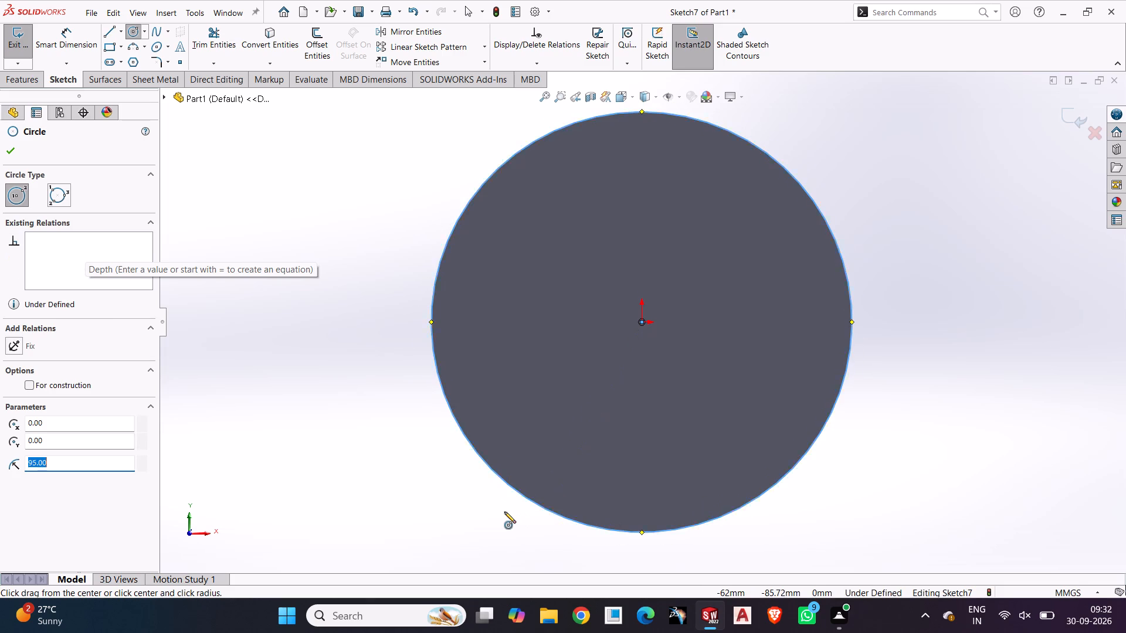
key(Escape)
click(396, 506)
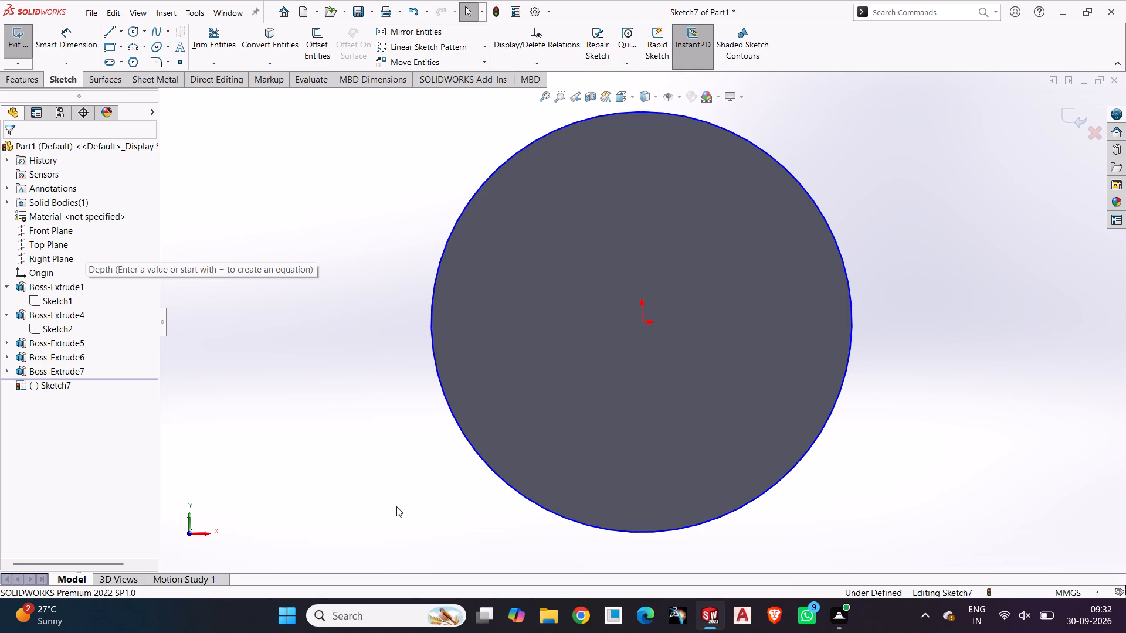
Draw a vertical centerline about 266 mm long through the origin, extending beyond the circle at both ends.
click(117, 30)
click(117, 60)
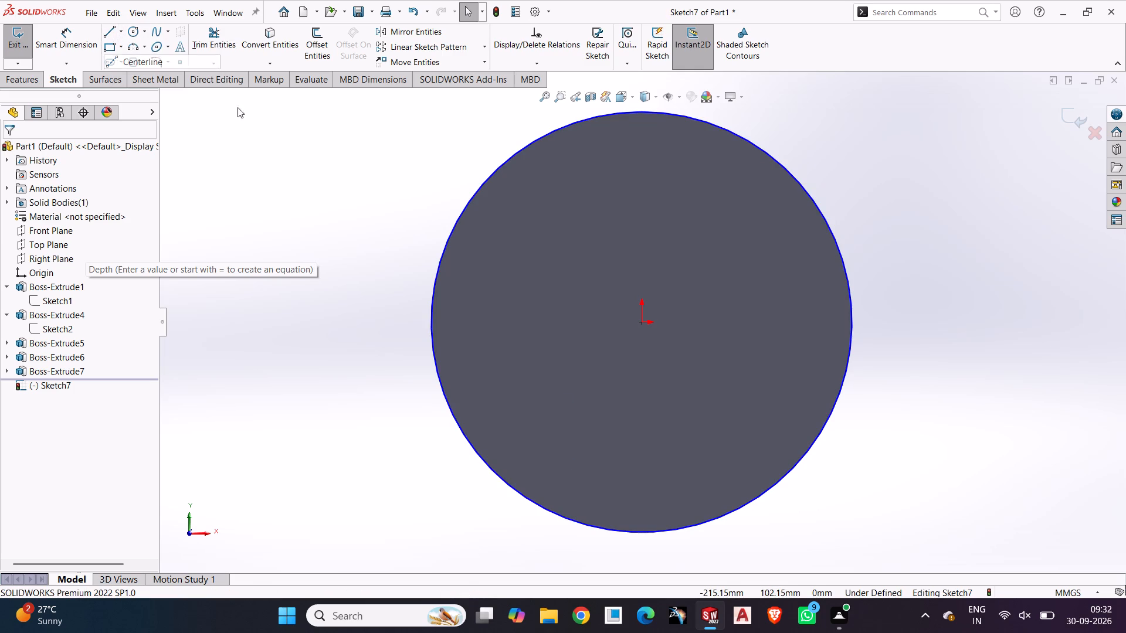
scroll(673, 247, up, 2)
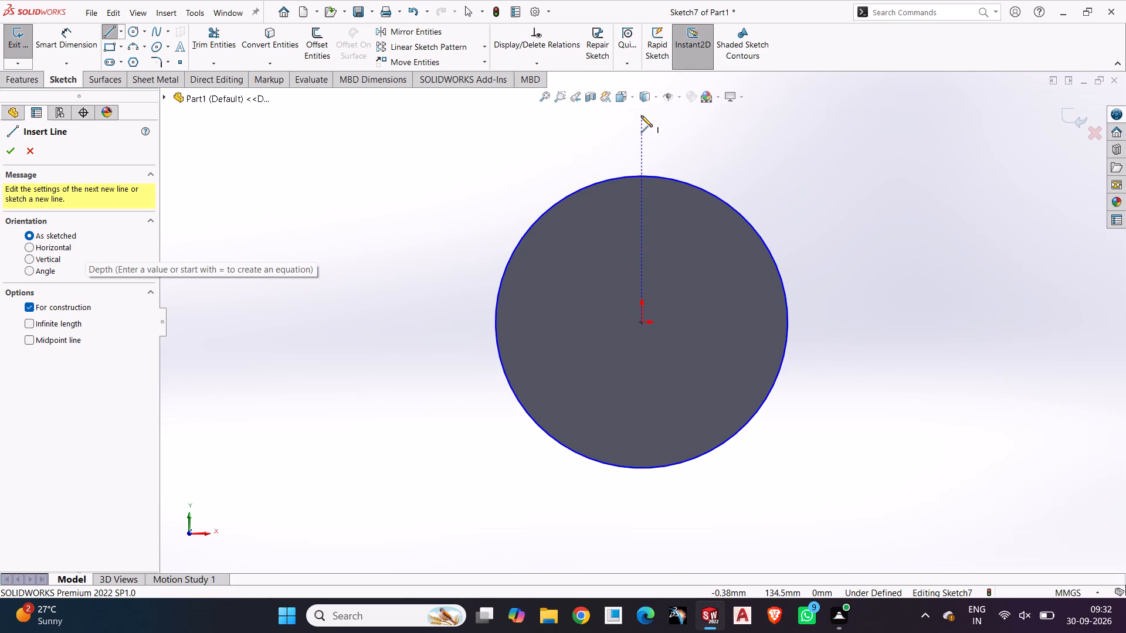
click(641, 115)
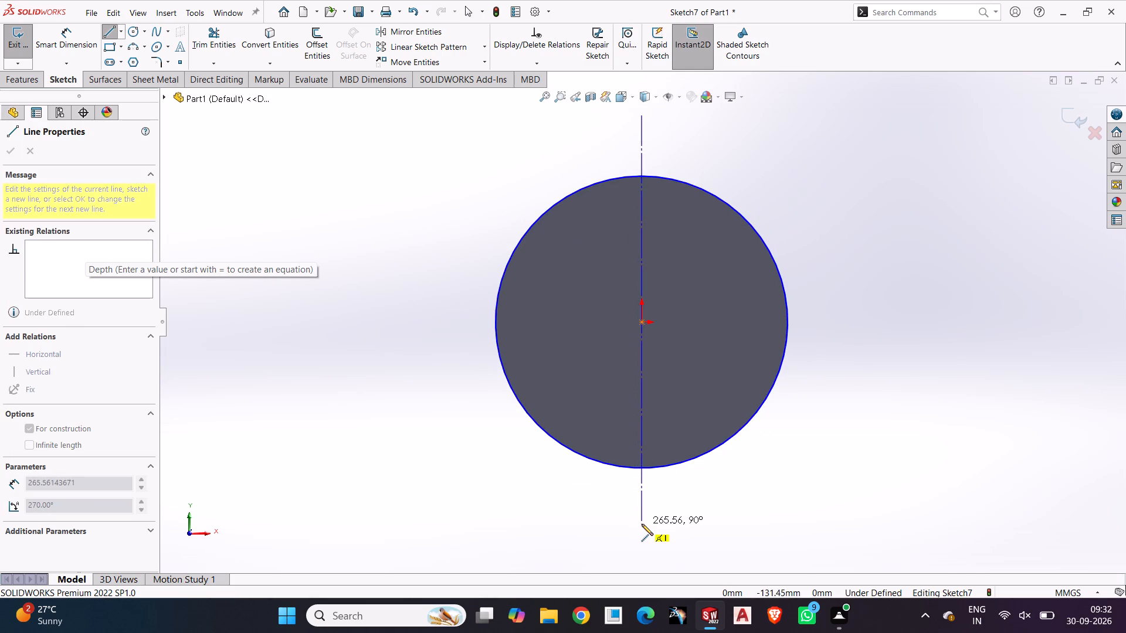
click(642, 524)
key(Escape)
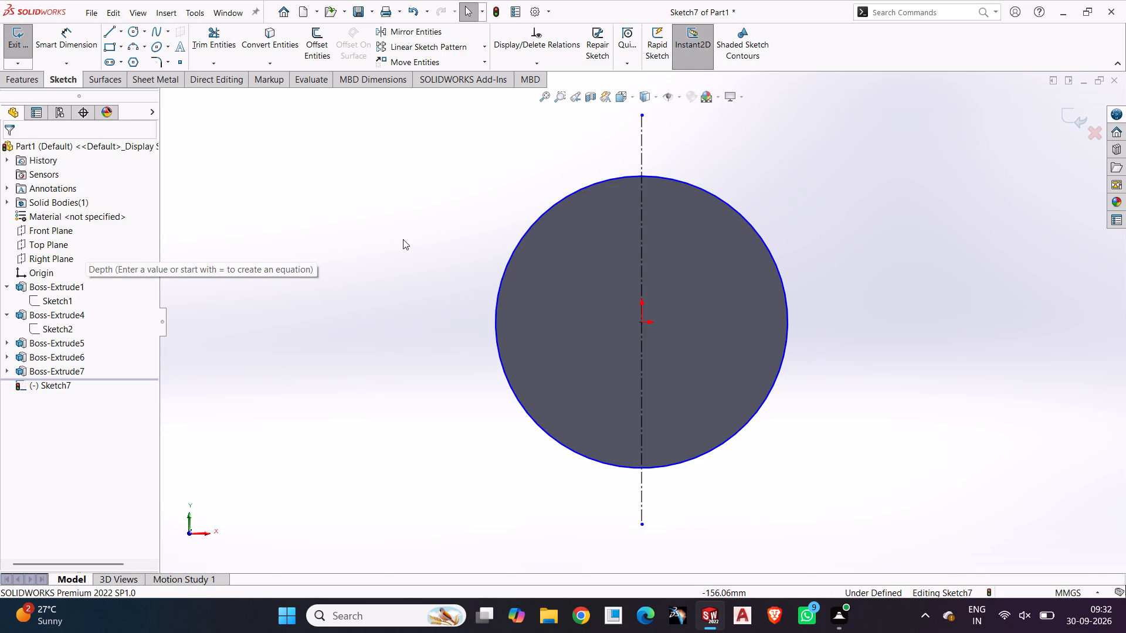
Draw a solid vertical line about 108 mm long from the origin down past the circle's lower edge.
click(111, 26)
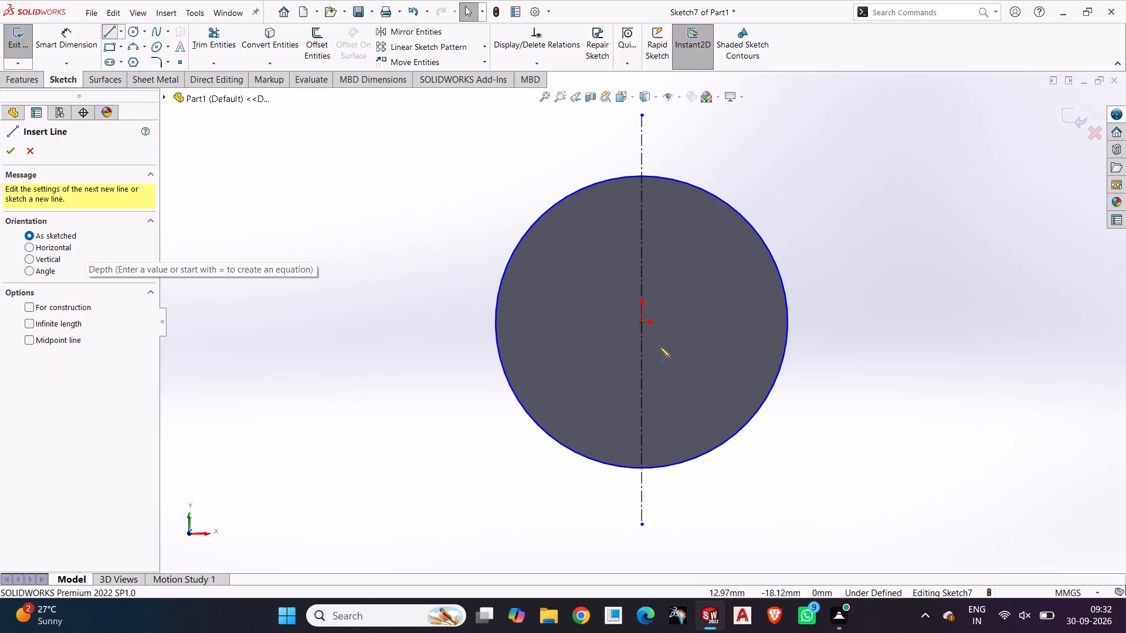
click(641, 320)
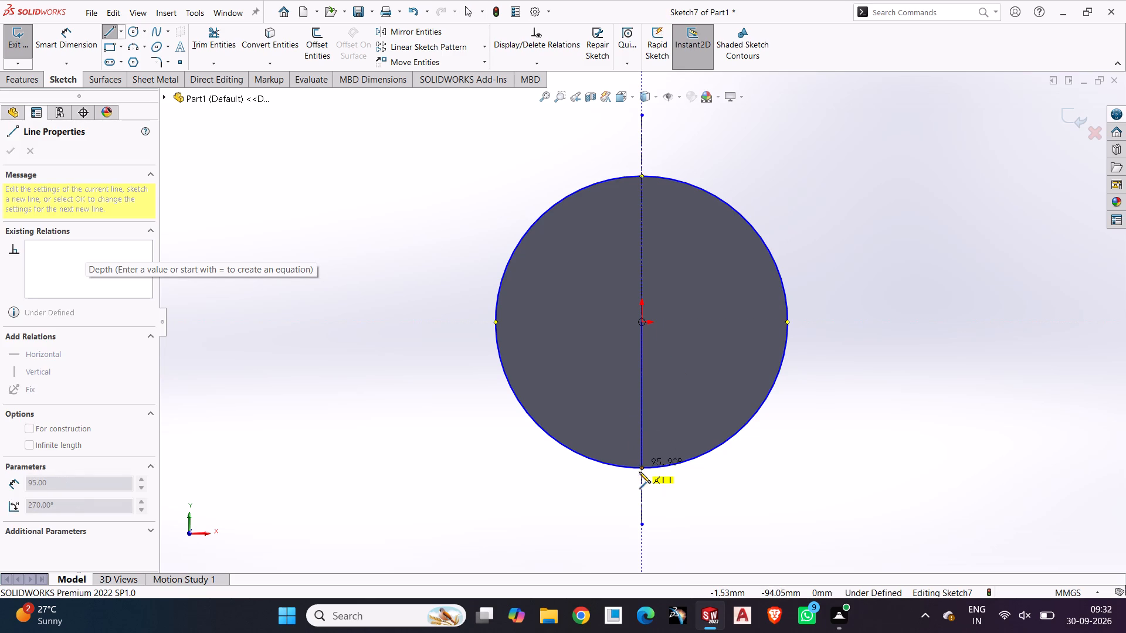
click(640, 488)
key(Escape)
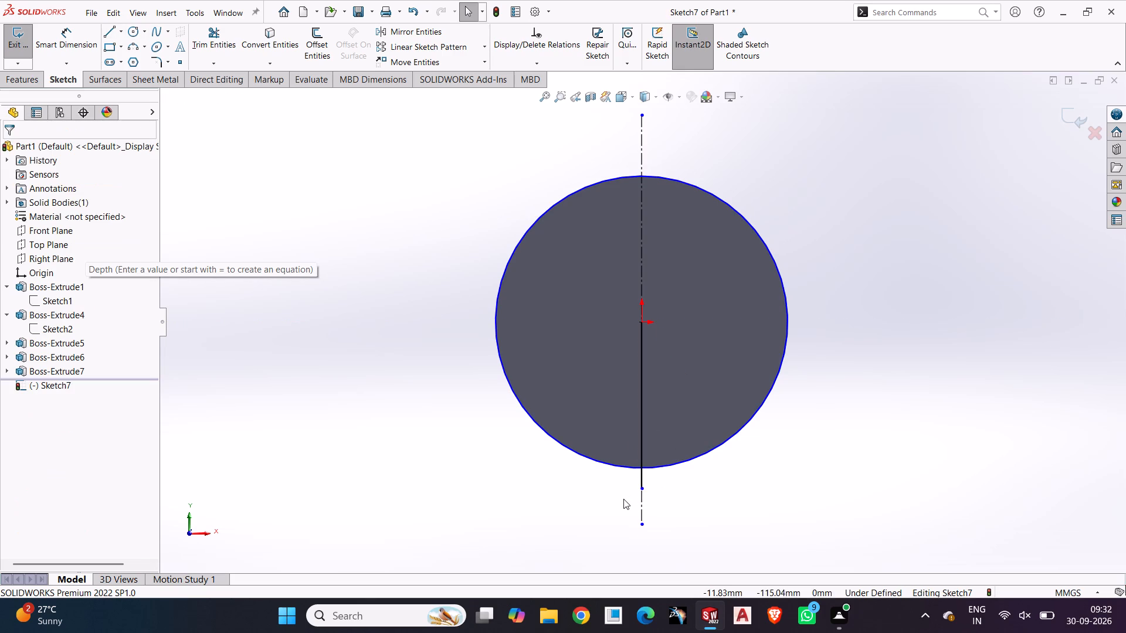
click(623, 499)
Make the solid line's lower endpoint coincident with the circle.
click(643, 489)
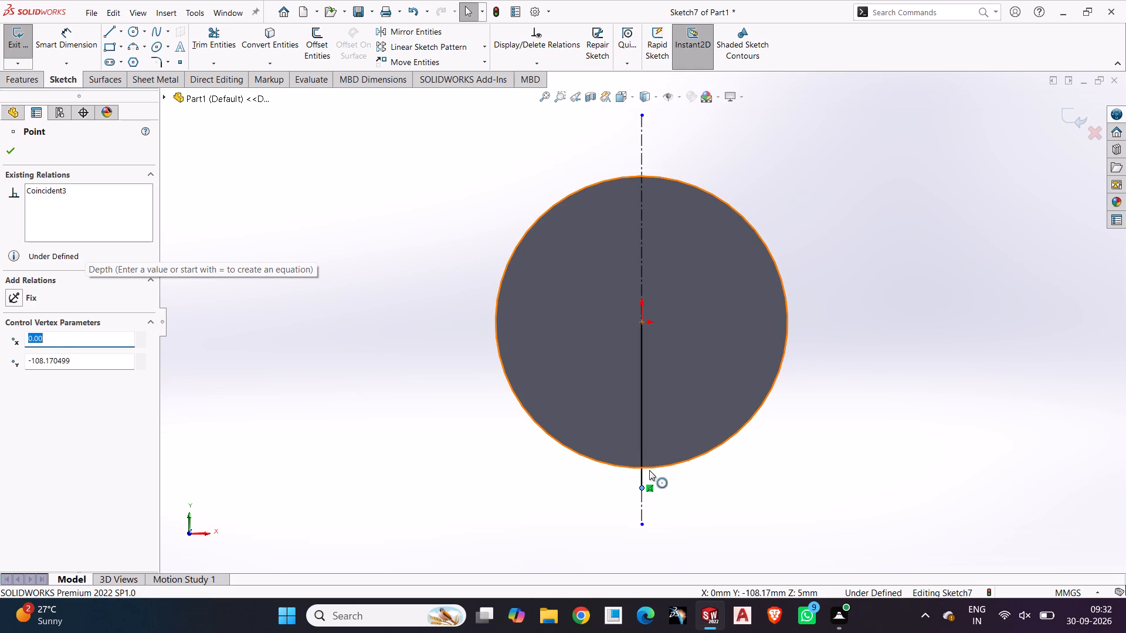
ctrl+click(653, 468)
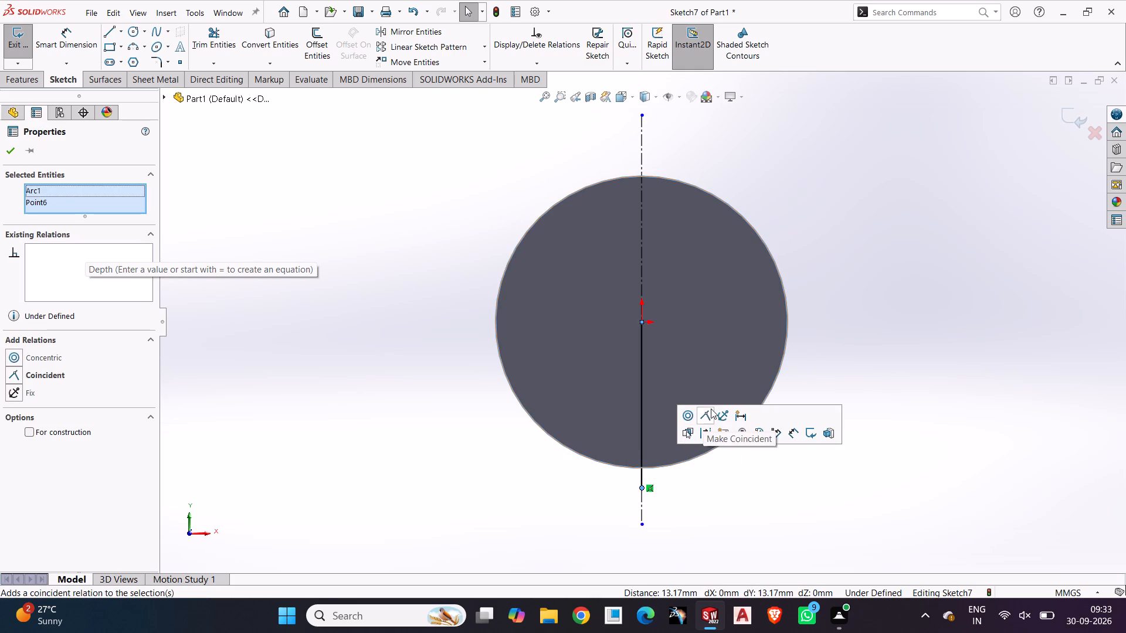
click(703, 416)
click(696, 498)
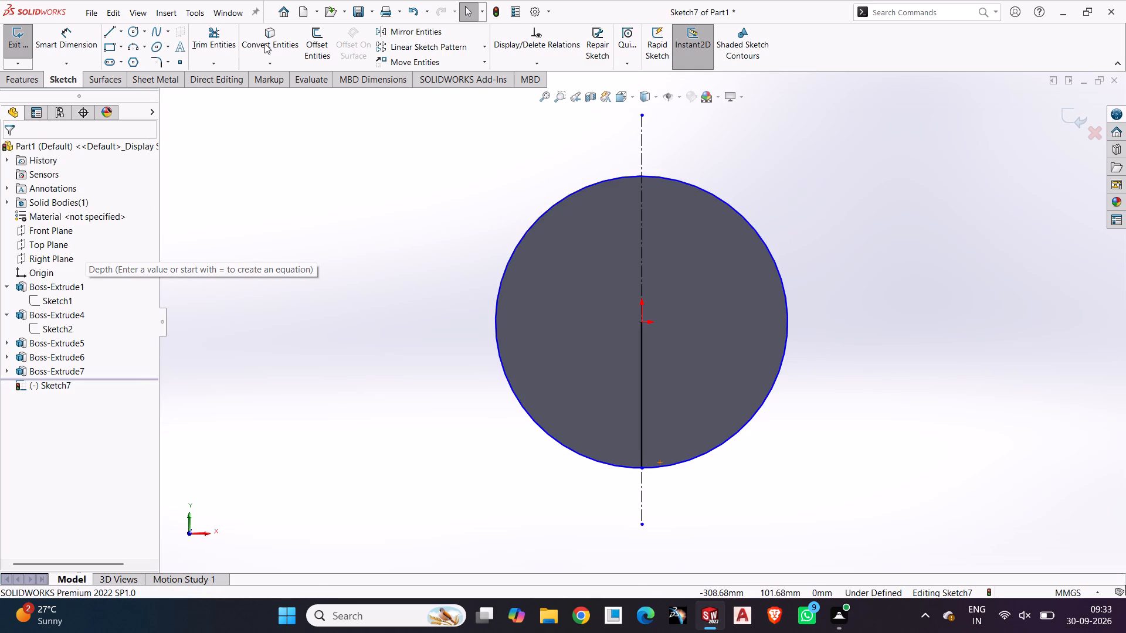
Offset the solid vertical line 20 mm to the right and 20 mm to the left, with dimensions added.
click(313, 42)
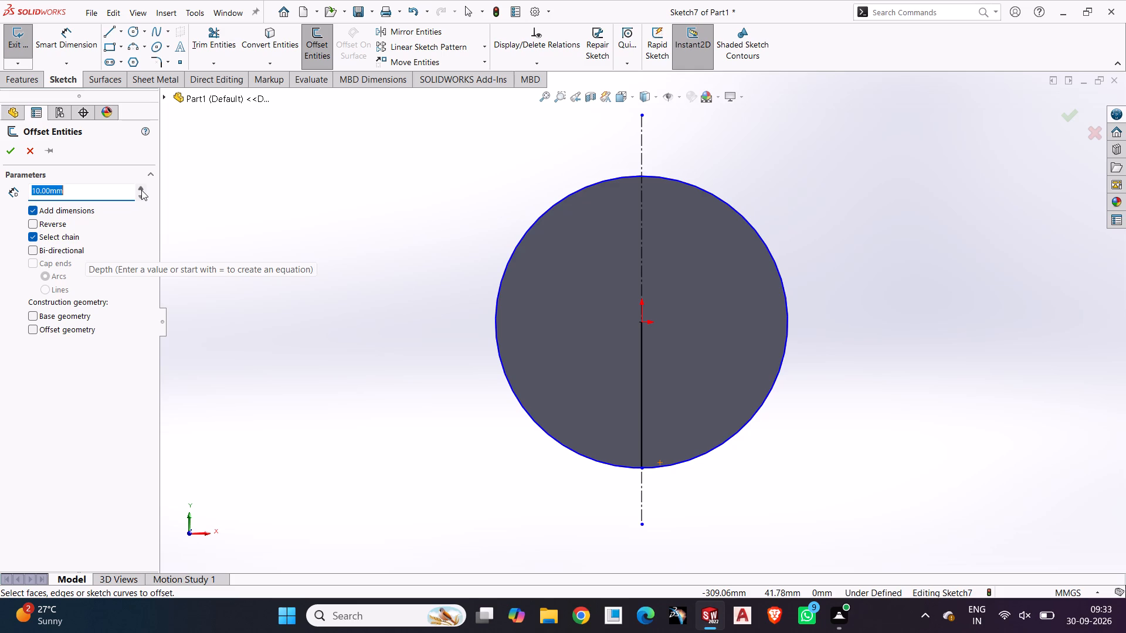
click(141, 190)
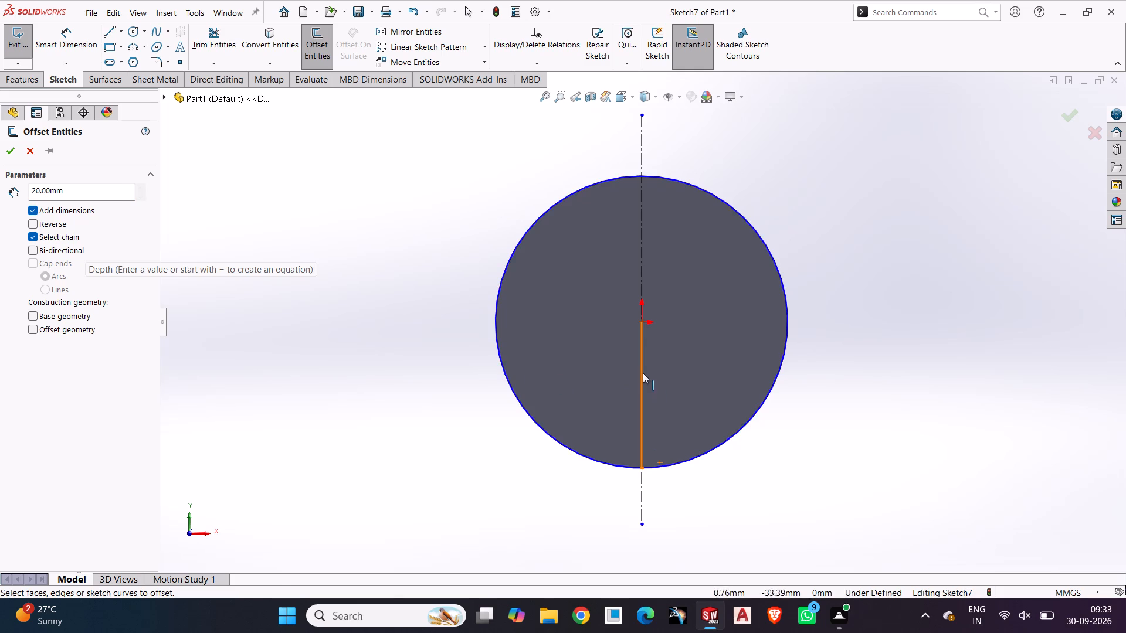
click(643, 373)
click(680, 369)
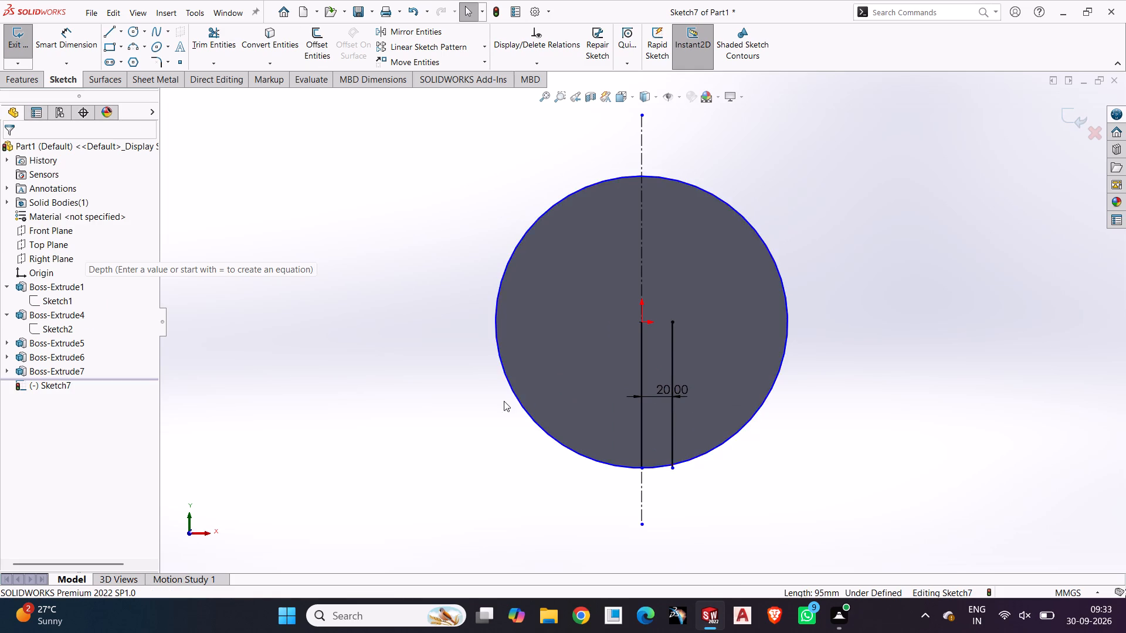
click(320, 33)
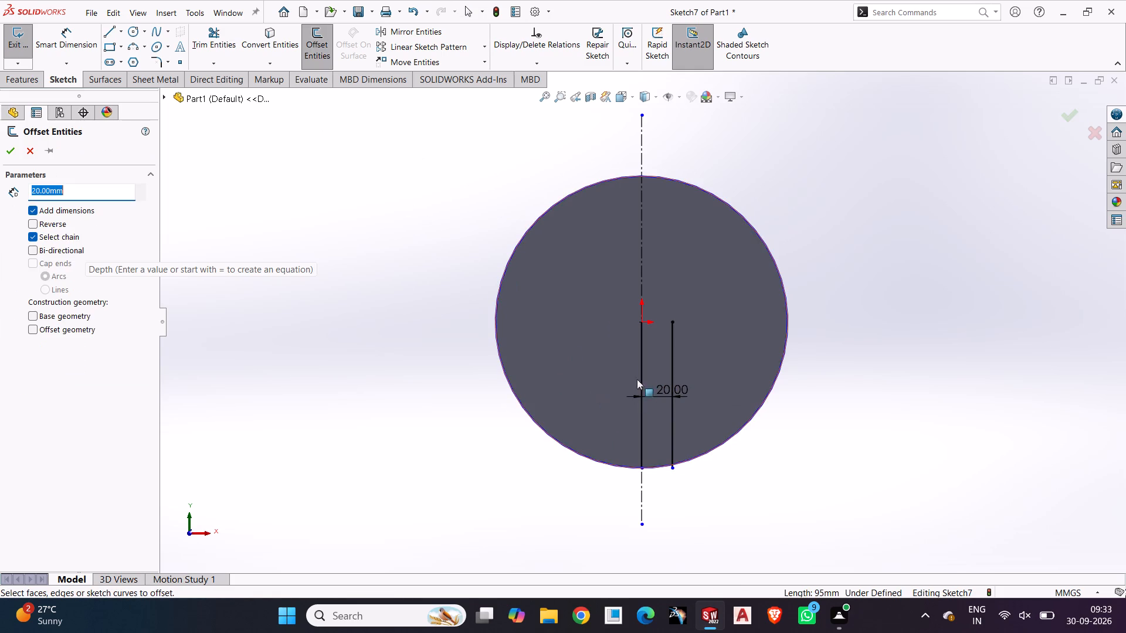
click(640, 355)
click(556, 369)
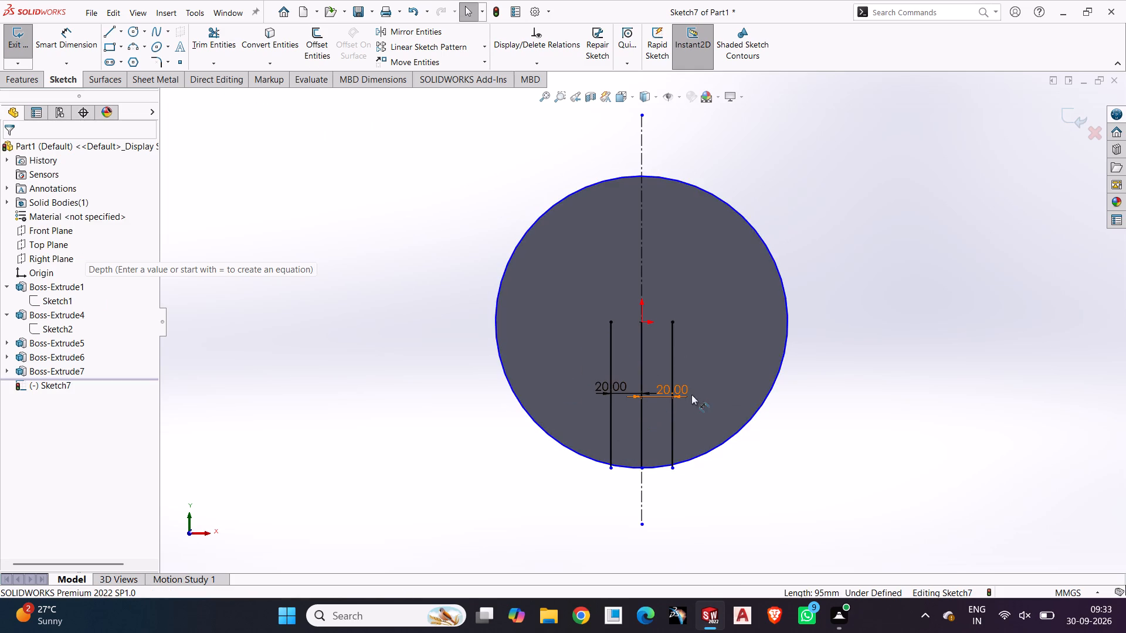
Set the right offset line's distance from the middle line to 30 mm.
double_click(663, 385)
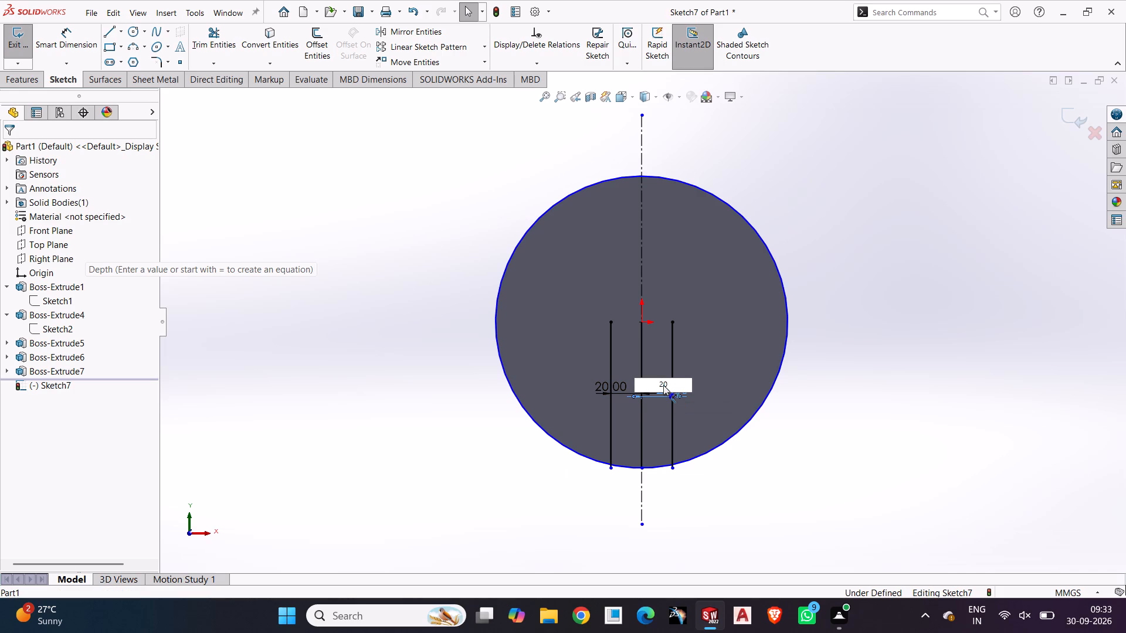
key(Right)
text(\\)
key(BackSpace)
key(BackSpace)
key(BackSpace)
key(BackSpace)
text(30)
key(Return)
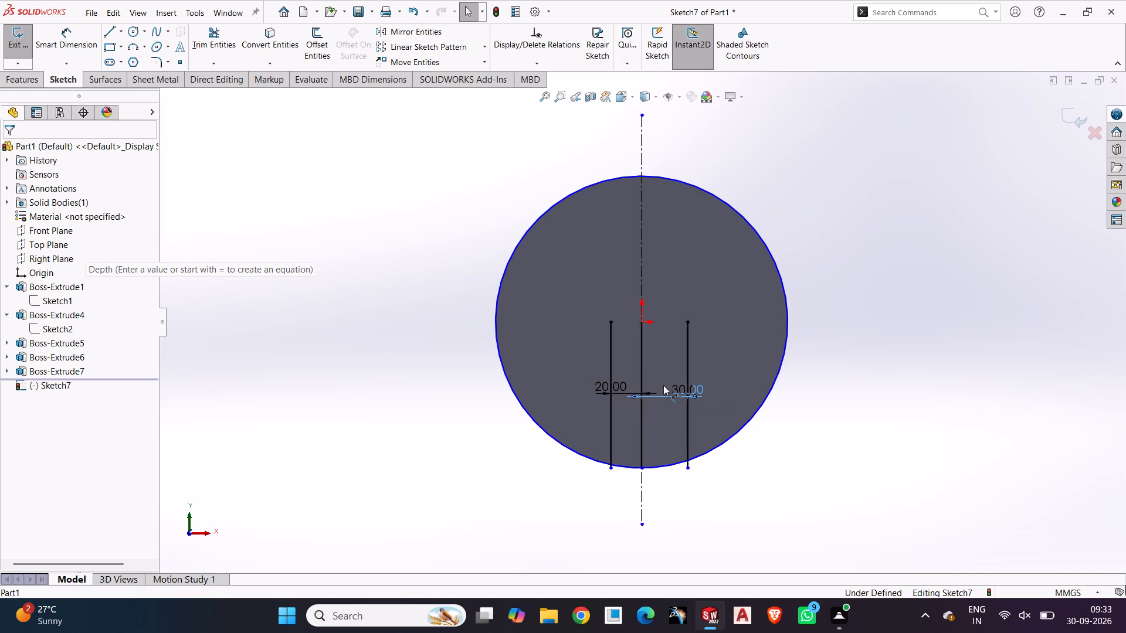
Set the distances of both side vertical lines from the middle line to 35 mm.
double_click(623, 384)
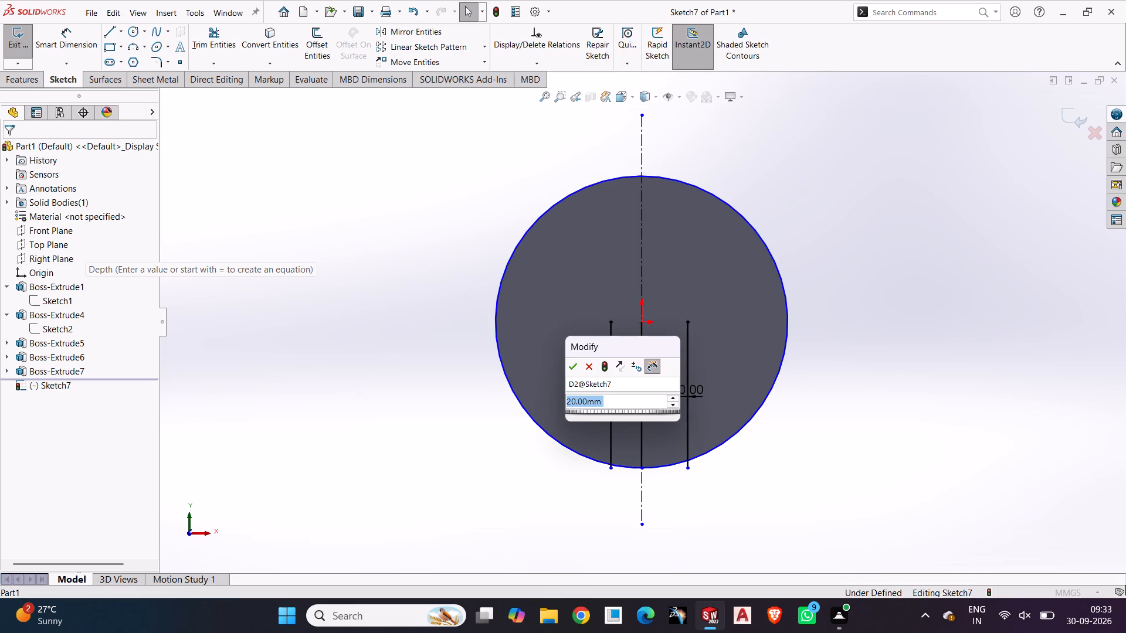
text(35)
key(Return)
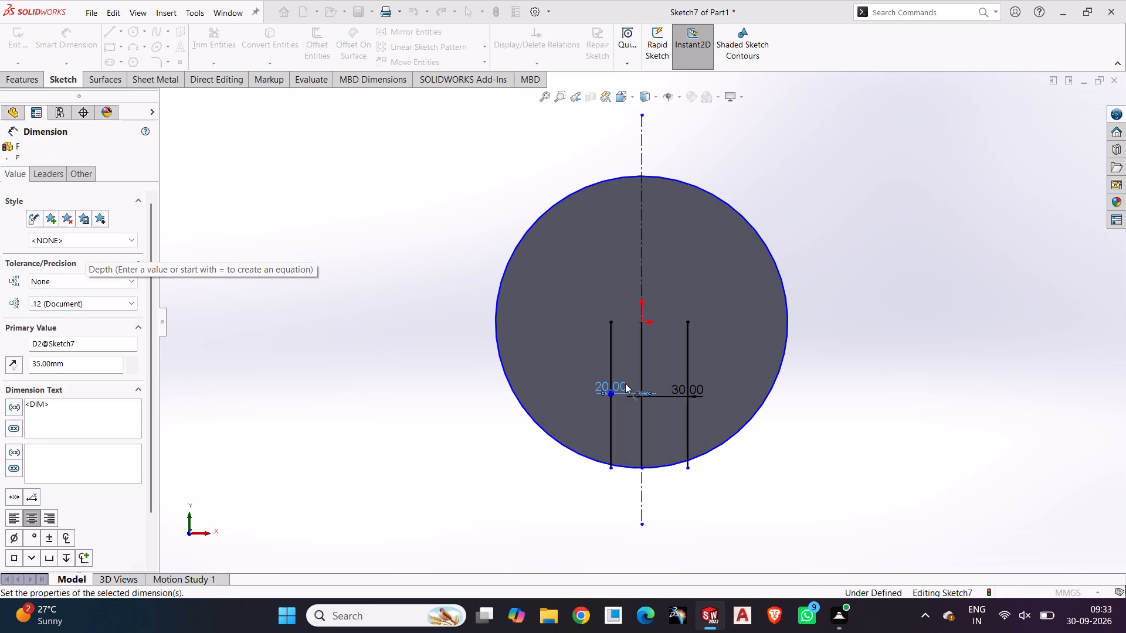
double_click(684, 387)
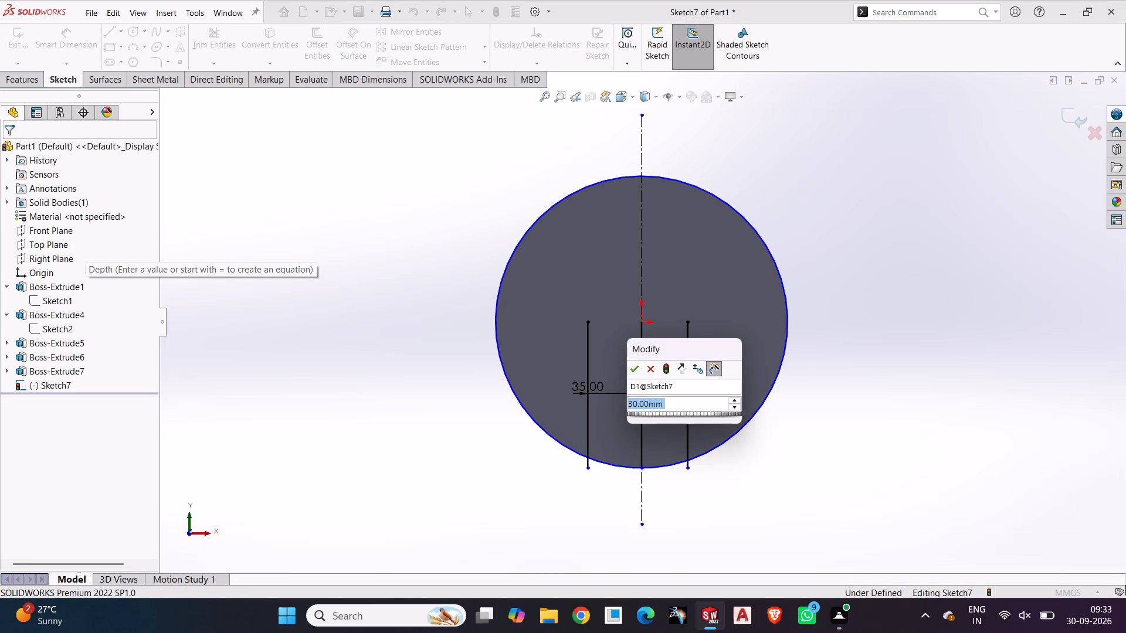
text(35)
key(Return)
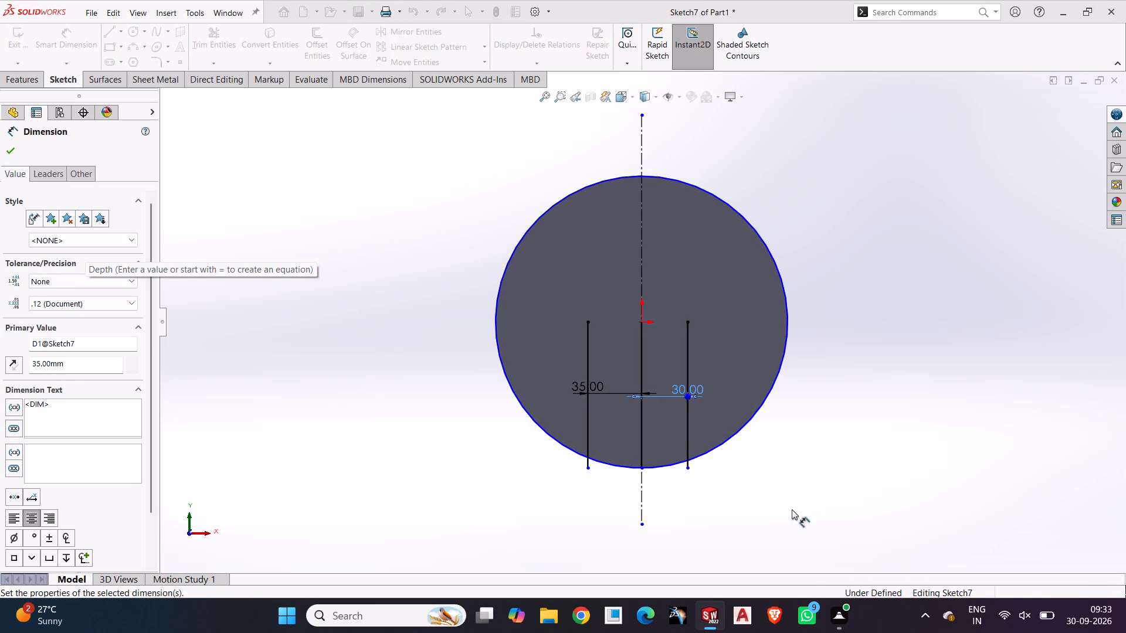
click(766, 479)
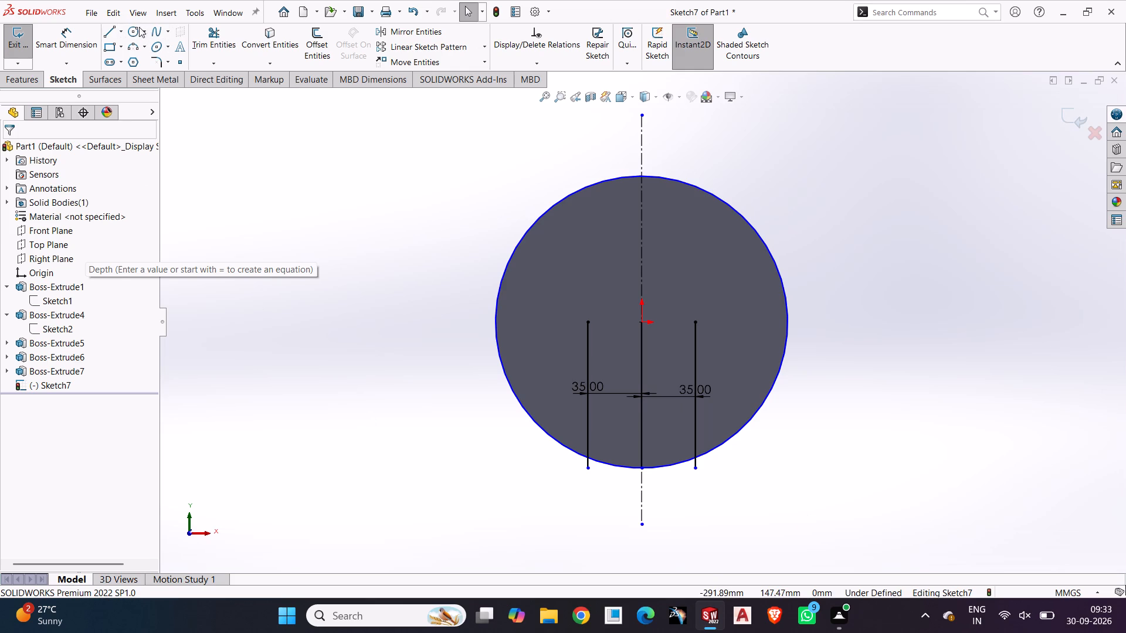
Draw a horizontal line across the circle's full 190 mm diameter, between its two side quadrant points.
click(109, 29)
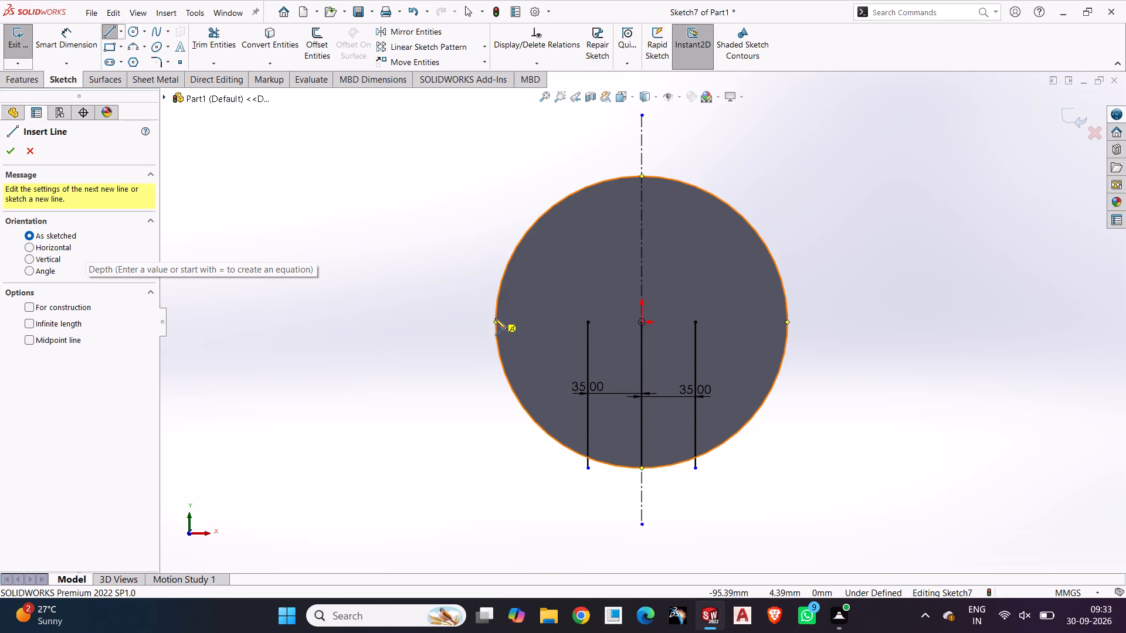
click(496, 322)
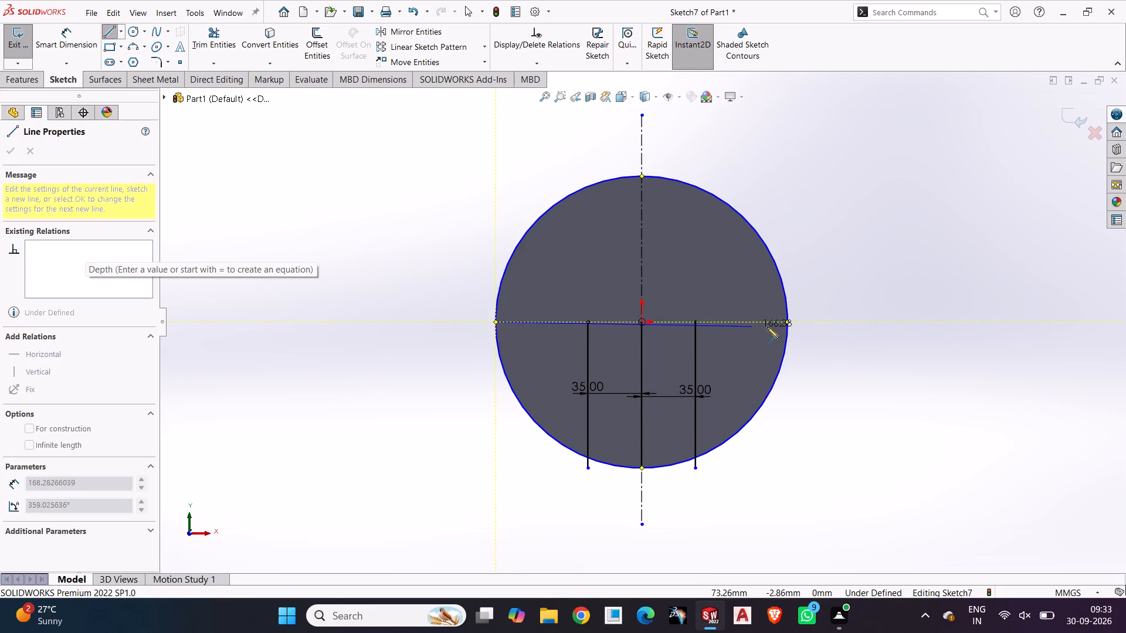
click(787, 324)
key(Escape)
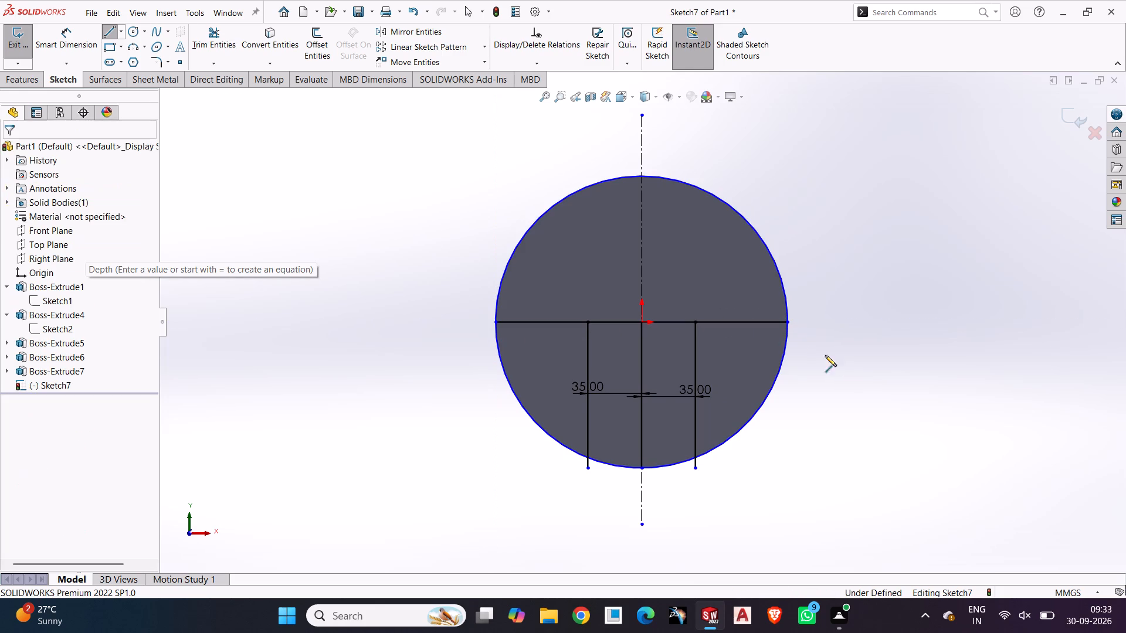
click(866, 389)
Offset the horizontal diameter line 30 mm downward with a dimension added.
click(306, 47)
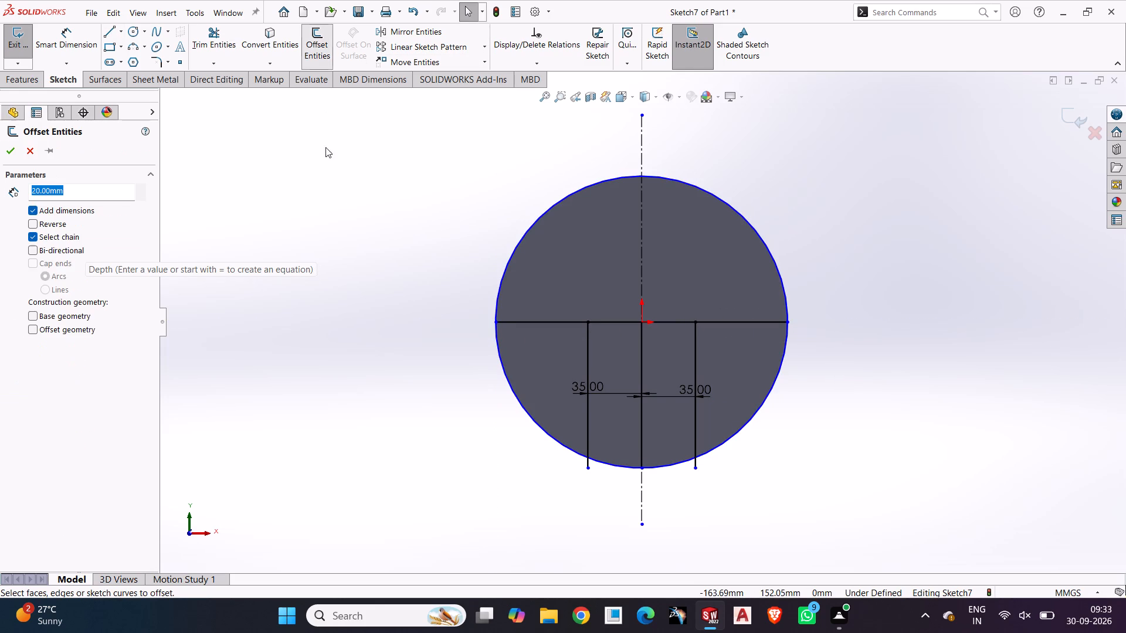
click(140, 190)
click(544, 325)
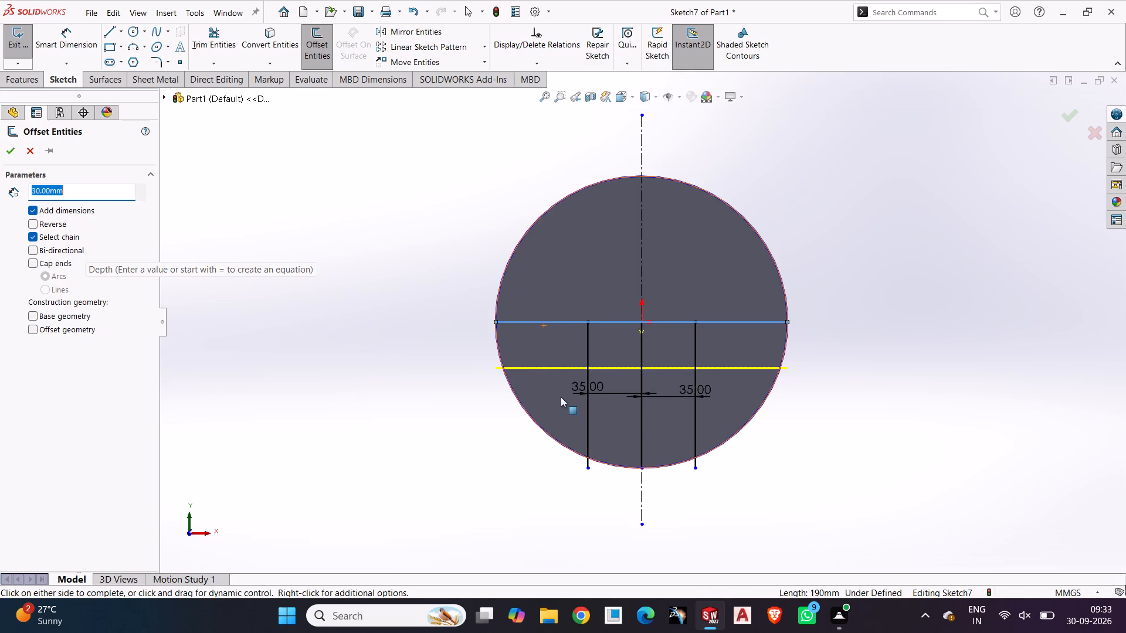
click(561, 397)
click(432, 409)
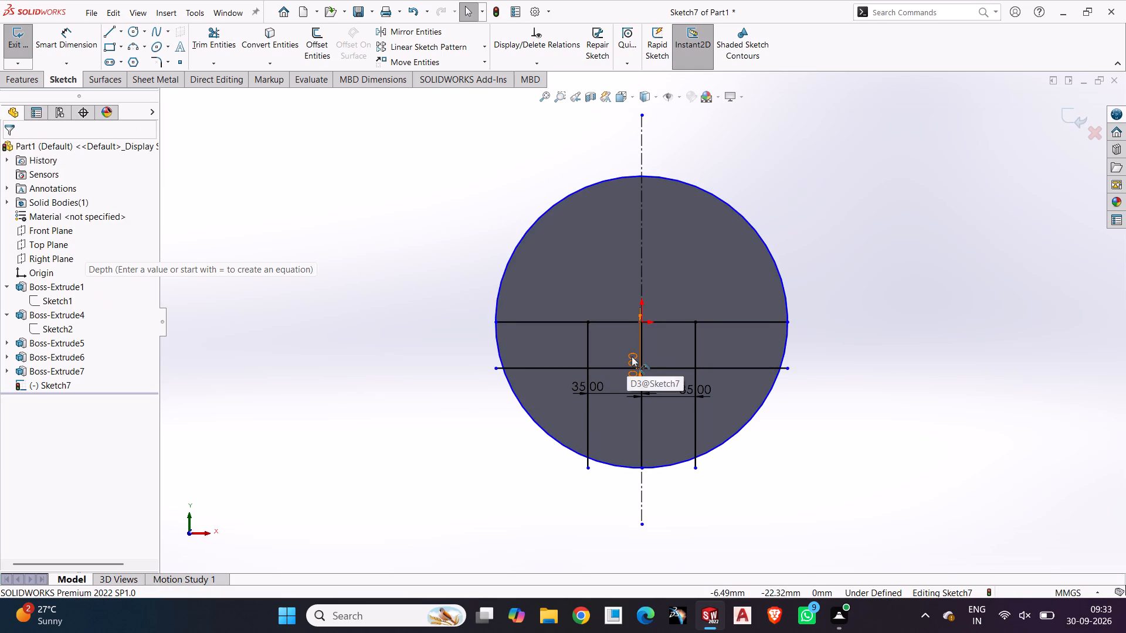
Set the lower horizontal line's distance from the diameter line to 45 mm.
double_click(632, 356)
text(45)
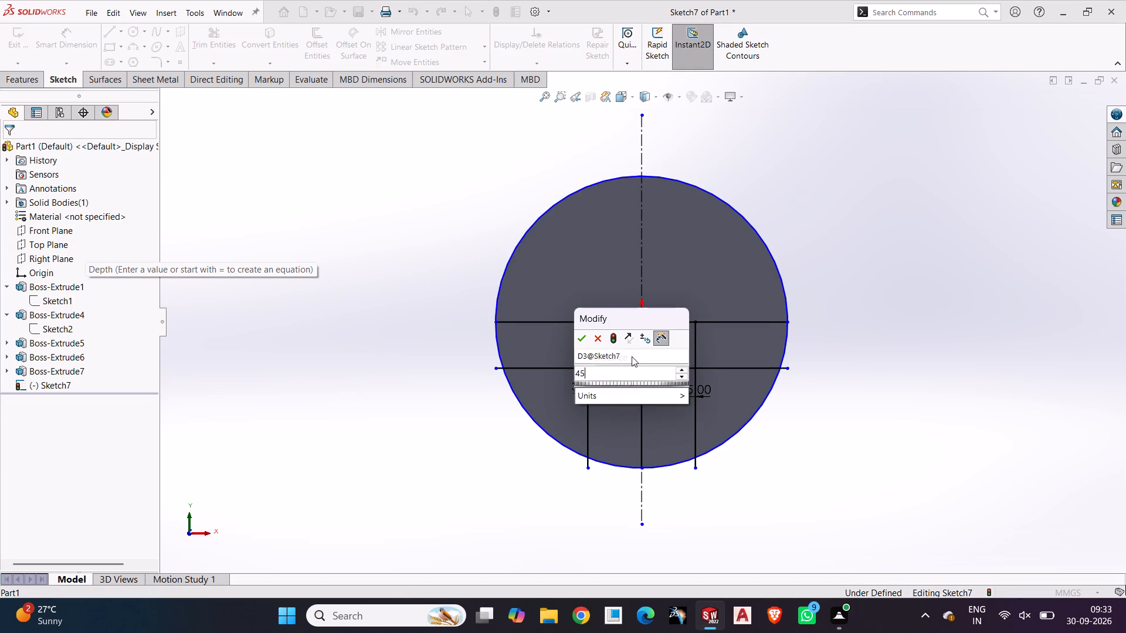
key(Return)
click(462, 434)
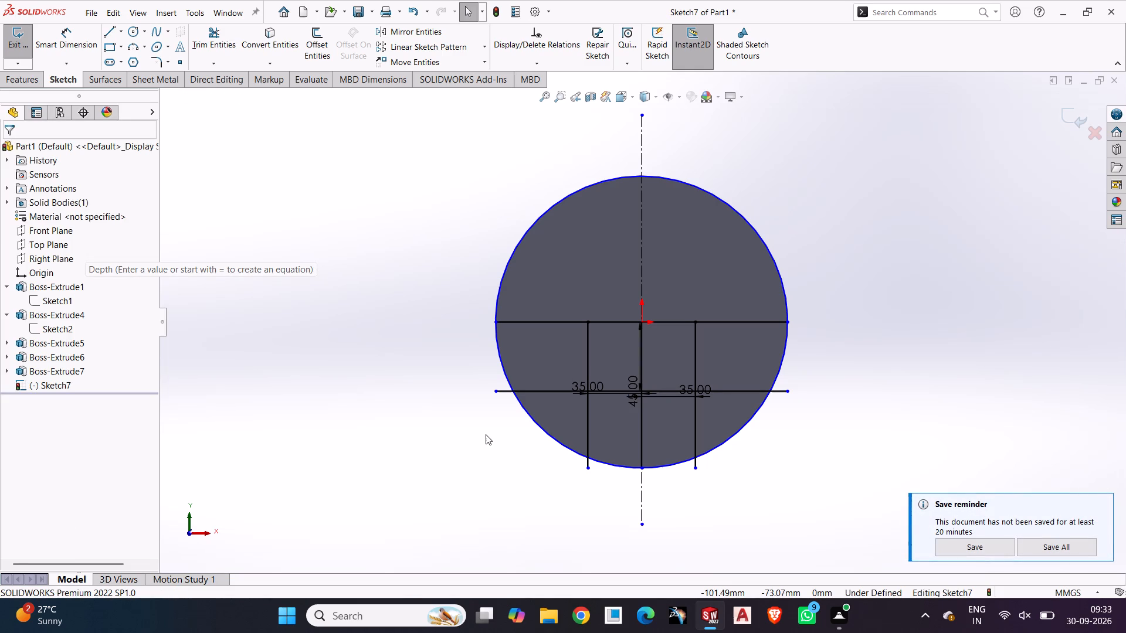
Trim away the whole horizontal diameter line and the middle vertical line's portion above the lower horizontal line.
click(199, 42)
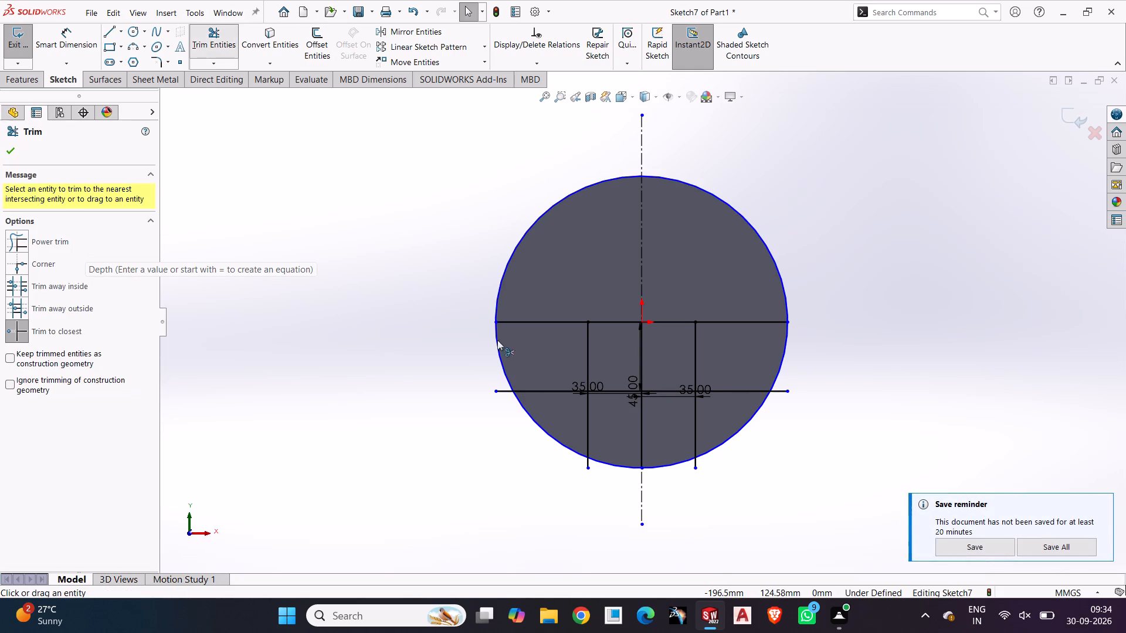
click(545, 321)
click(623, 319)
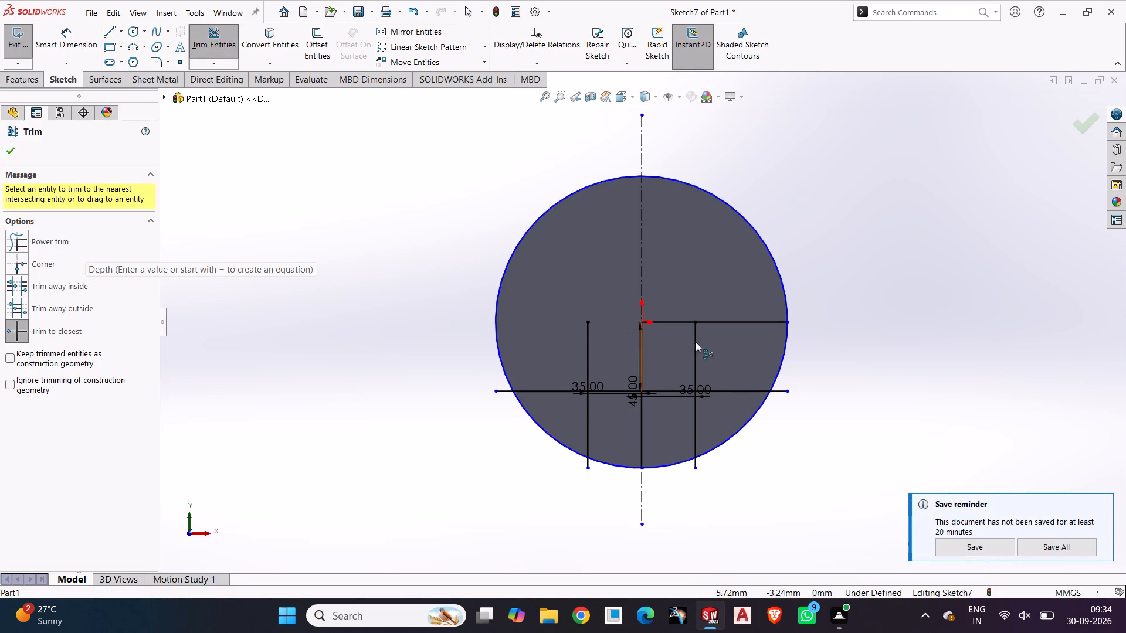
click(683, 320)
click(720, 324)
click(637, 347)
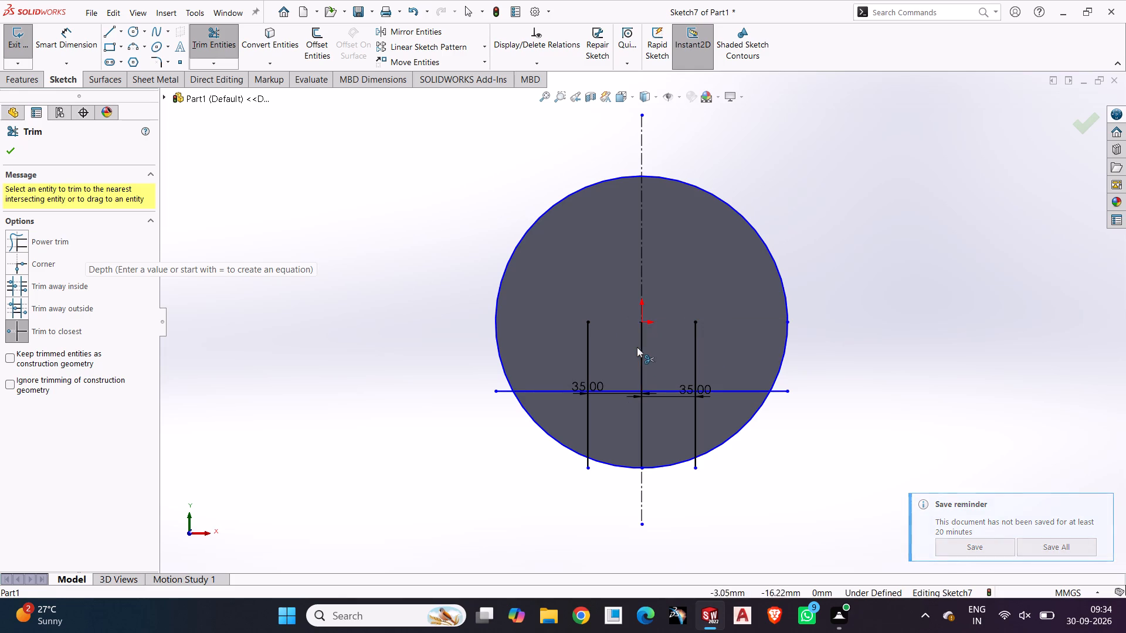
click(635, 345)
click(642, 345)
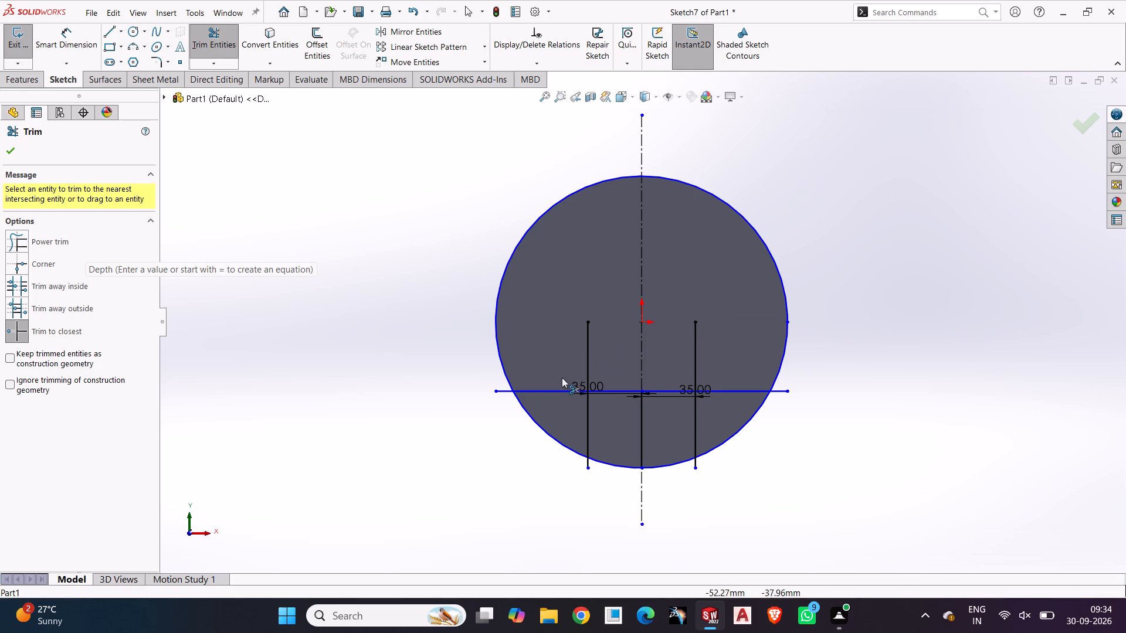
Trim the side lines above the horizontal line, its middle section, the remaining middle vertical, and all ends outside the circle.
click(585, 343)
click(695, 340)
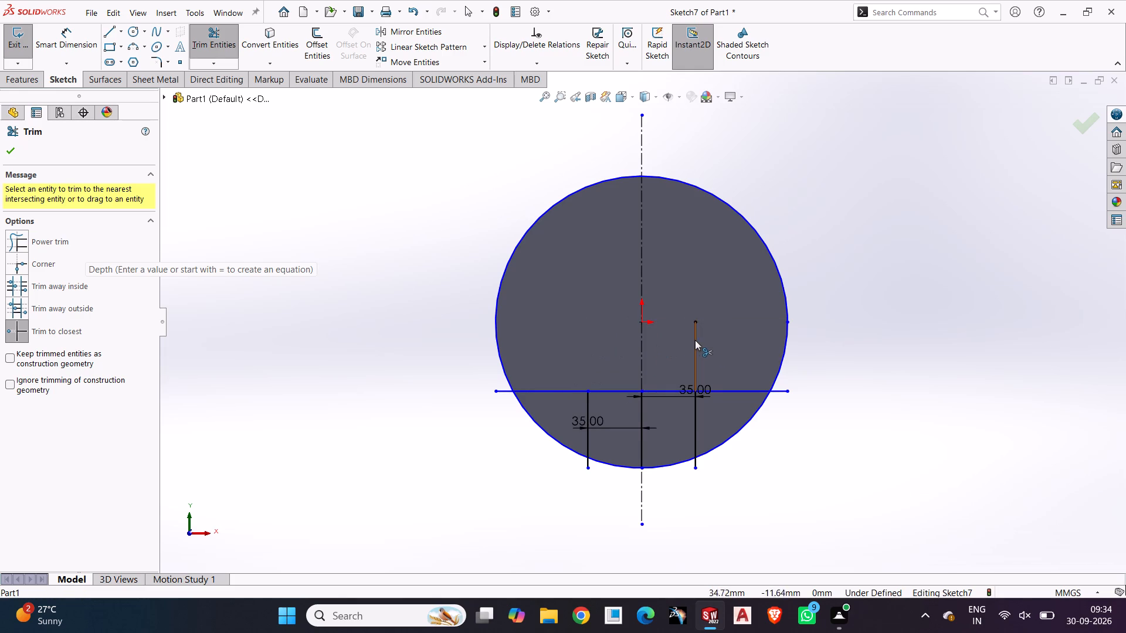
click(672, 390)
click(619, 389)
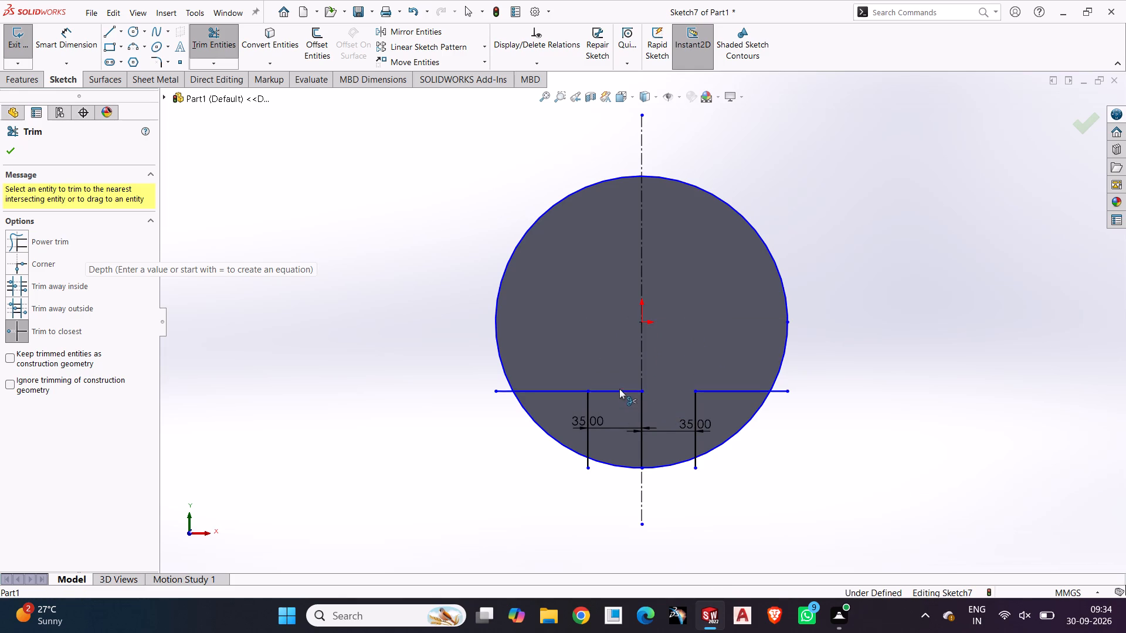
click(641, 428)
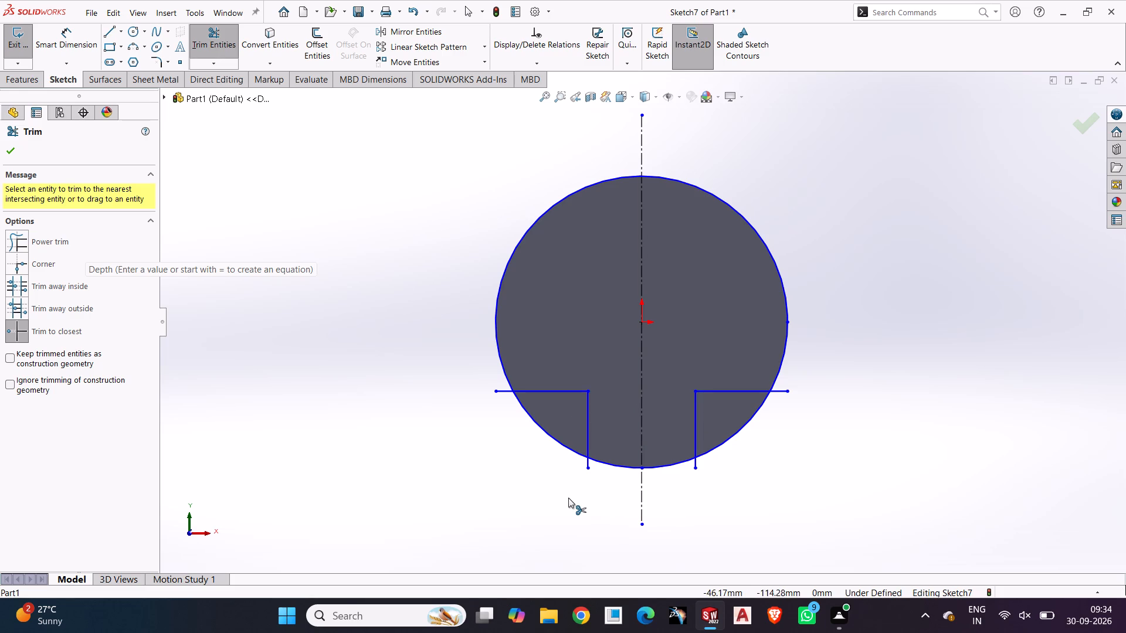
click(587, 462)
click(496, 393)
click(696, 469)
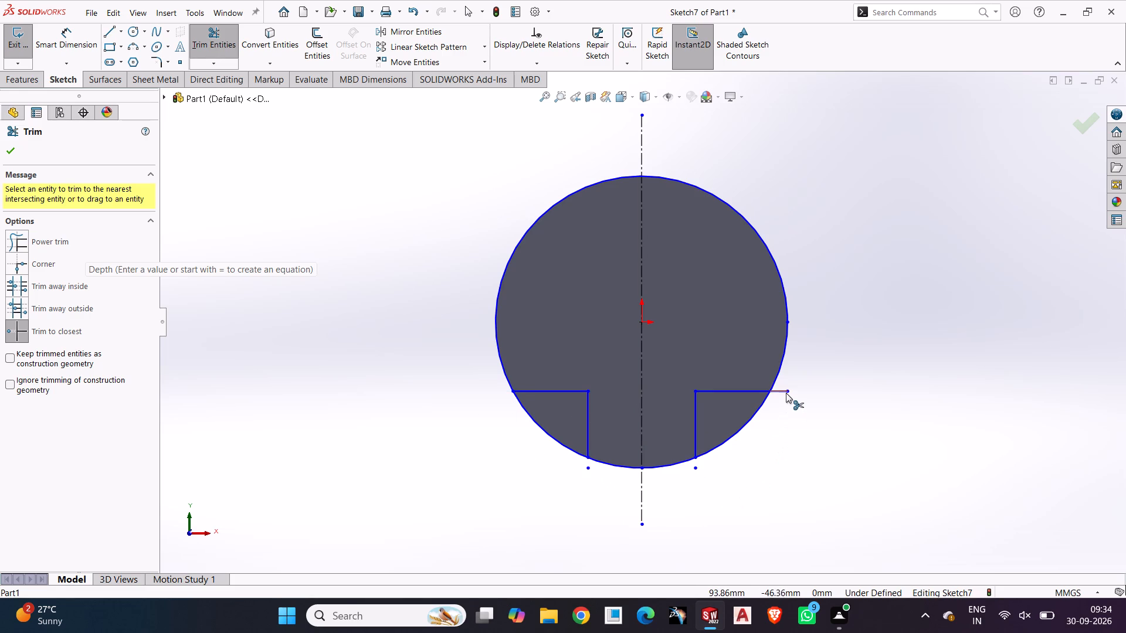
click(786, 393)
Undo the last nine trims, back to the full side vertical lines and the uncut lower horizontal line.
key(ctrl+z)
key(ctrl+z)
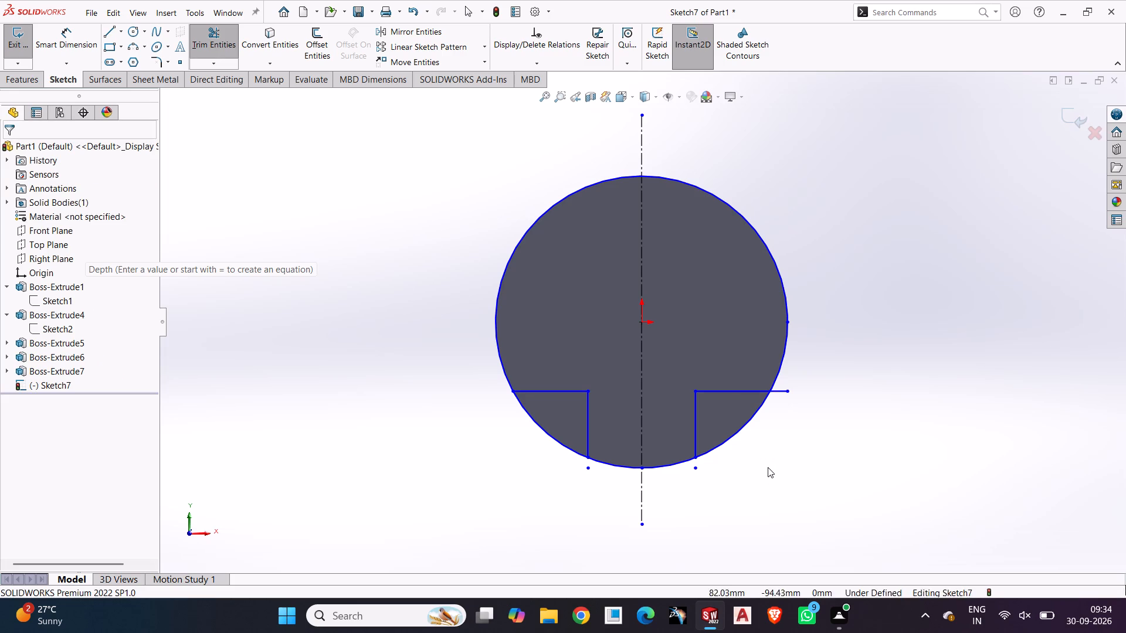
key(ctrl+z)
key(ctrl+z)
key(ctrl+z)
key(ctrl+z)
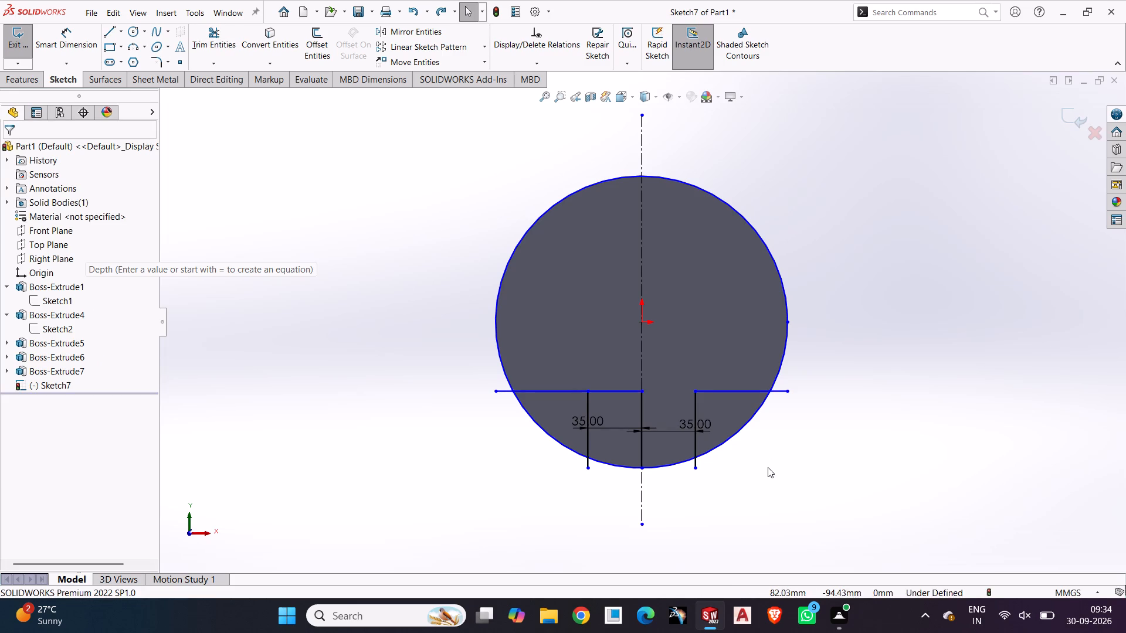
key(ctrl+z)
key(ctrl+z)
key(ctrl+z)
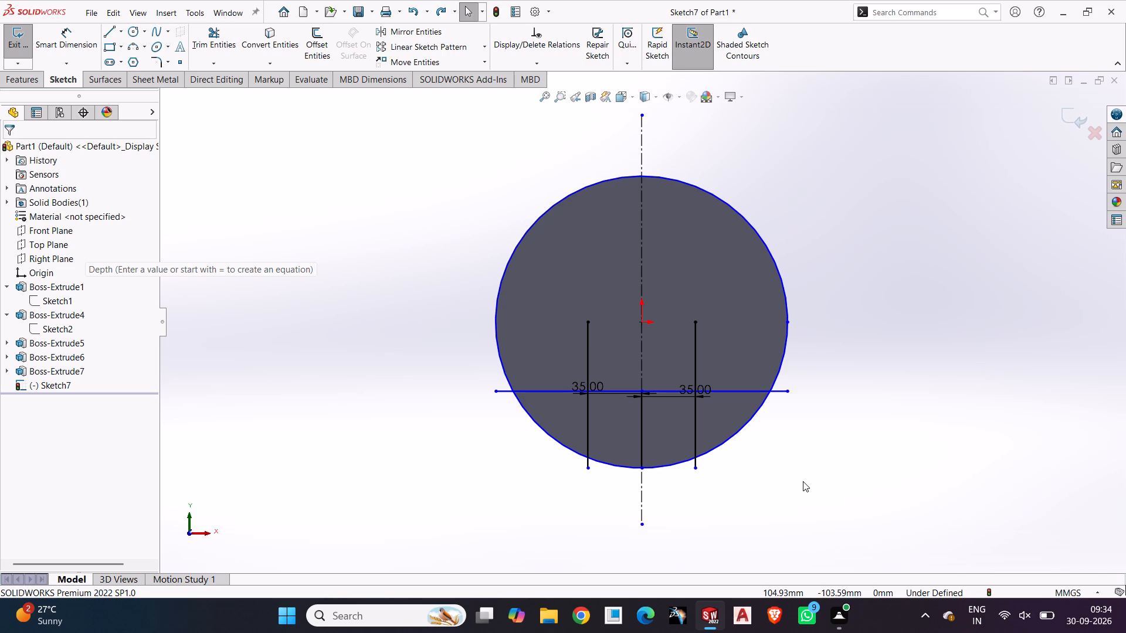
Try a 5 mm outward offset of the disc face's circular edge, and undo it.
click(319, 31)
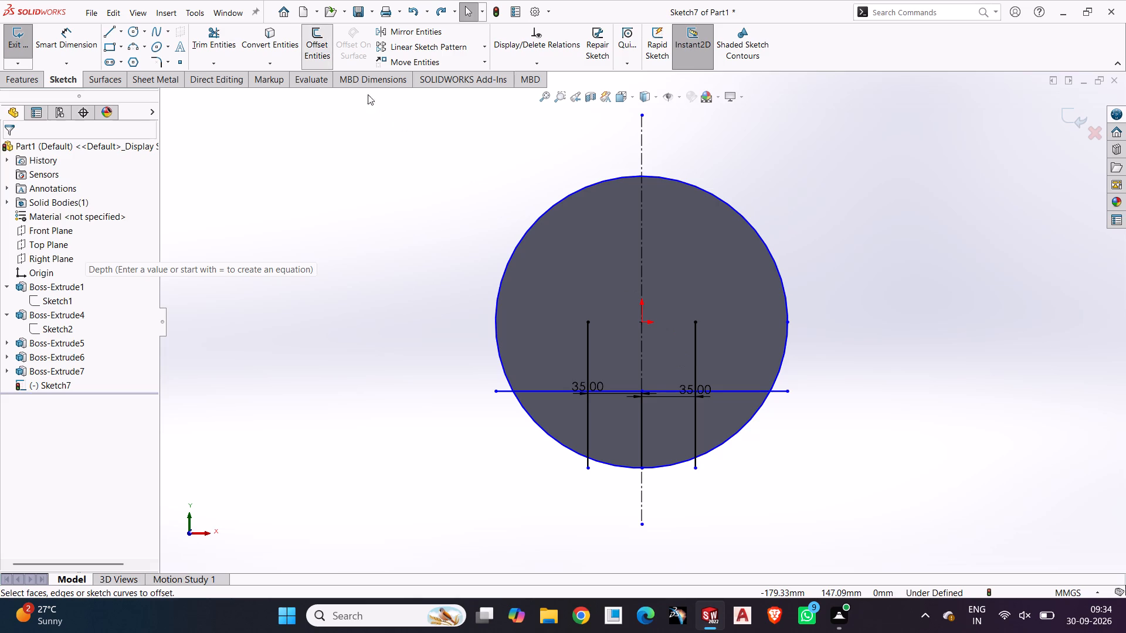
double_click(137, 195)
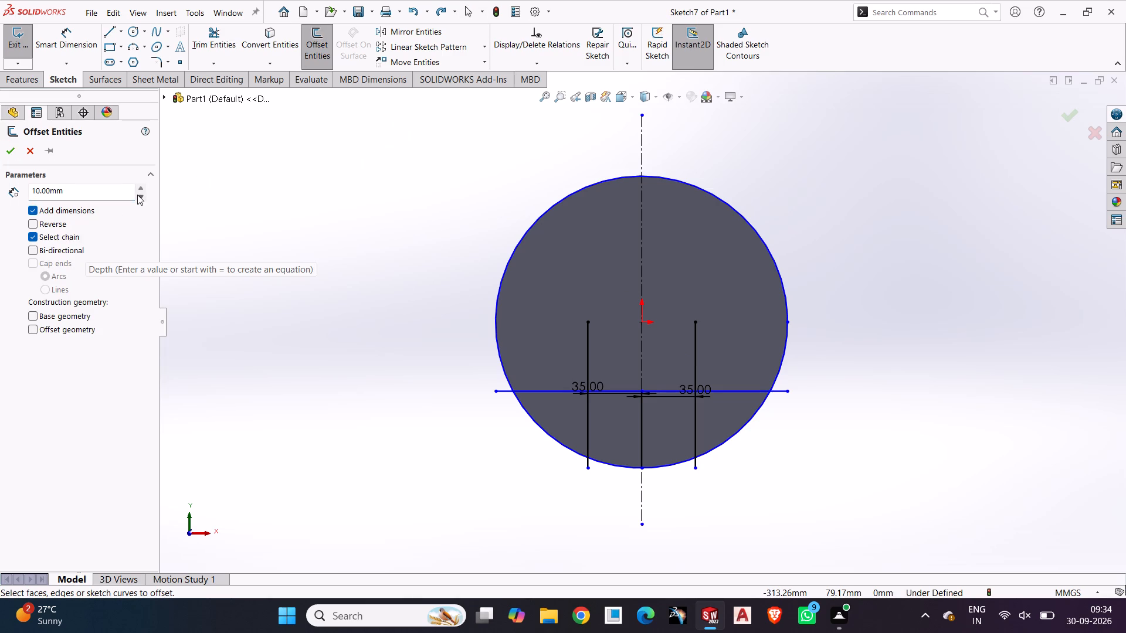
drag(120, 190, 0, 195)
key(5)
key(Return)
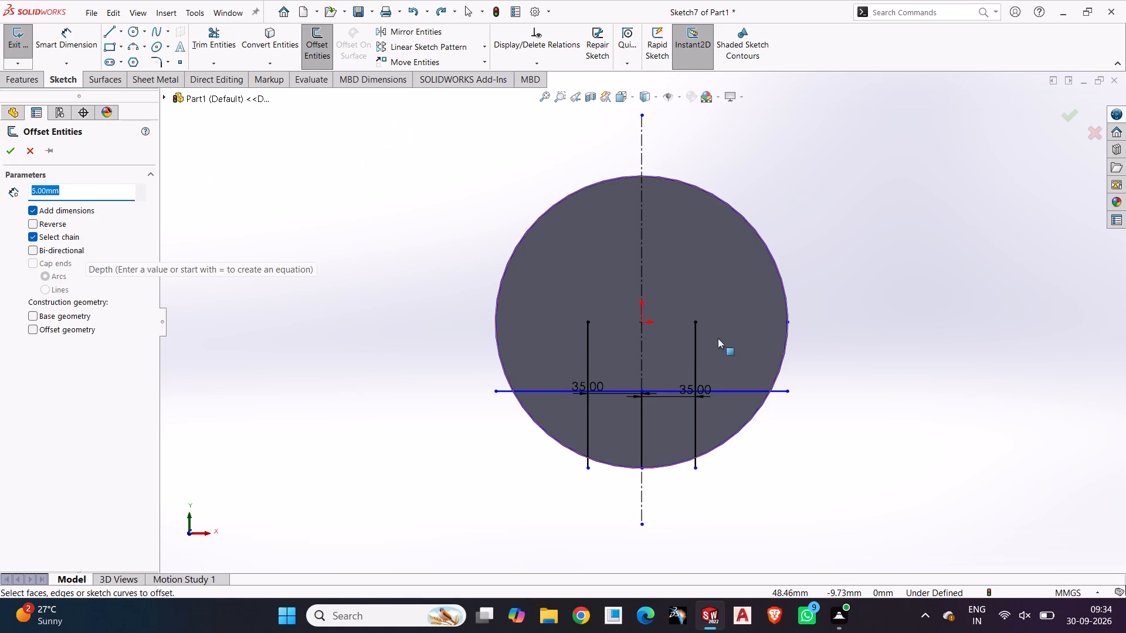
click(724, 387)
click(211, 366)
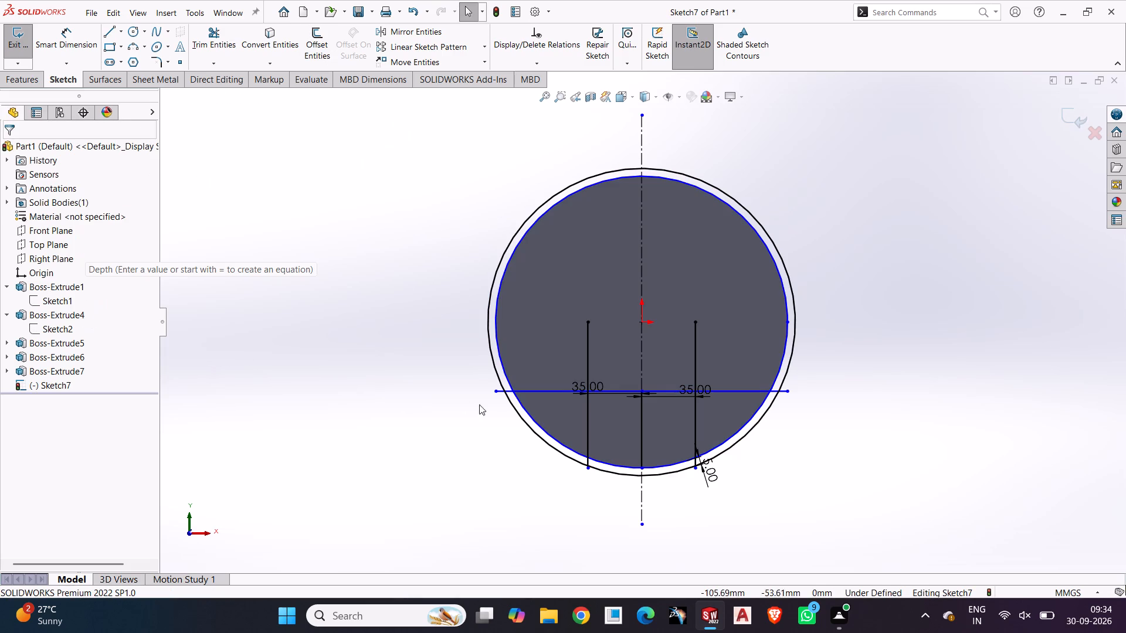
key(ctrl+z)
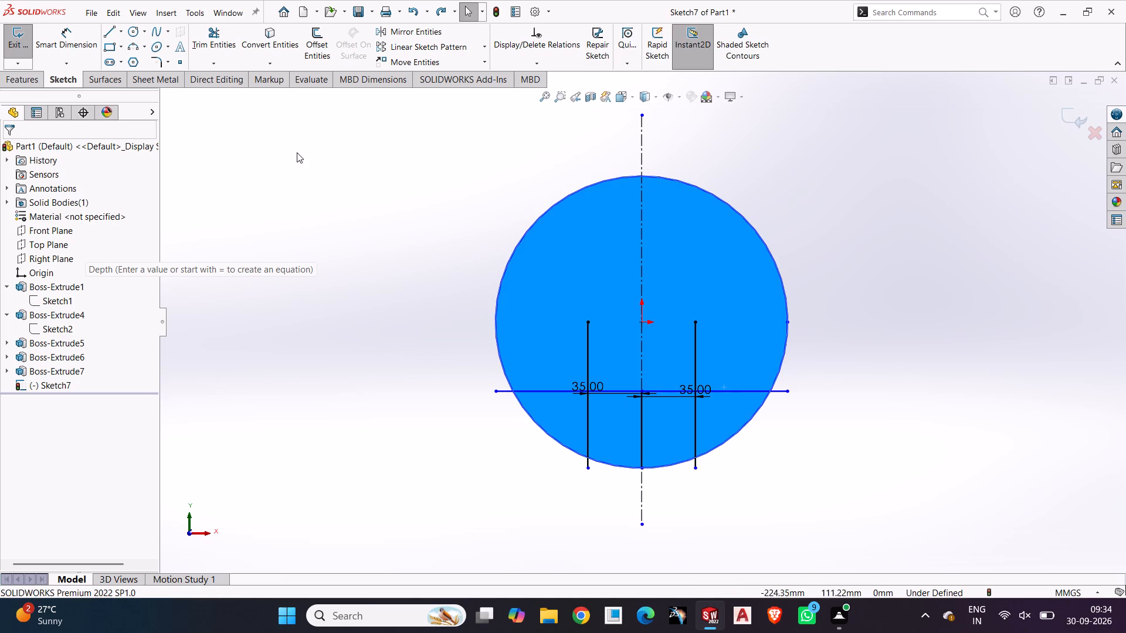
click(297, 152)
Offset the lower horizontal line 1 mm downward, with a dimension added.
click(306, 52)
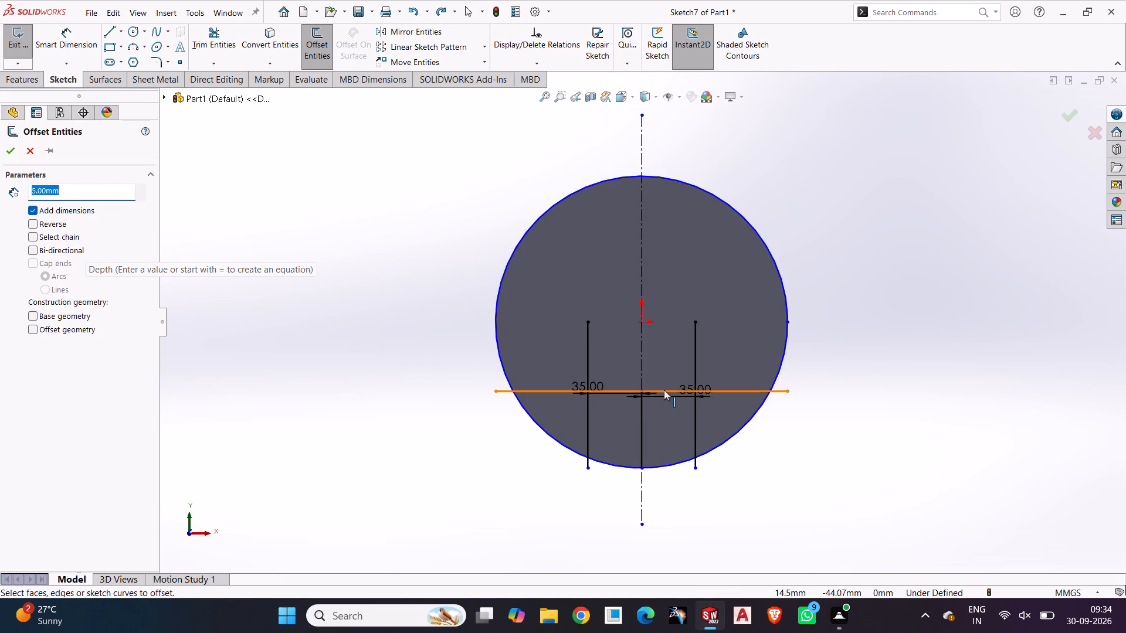
click(664, 390)
click(667, 417)
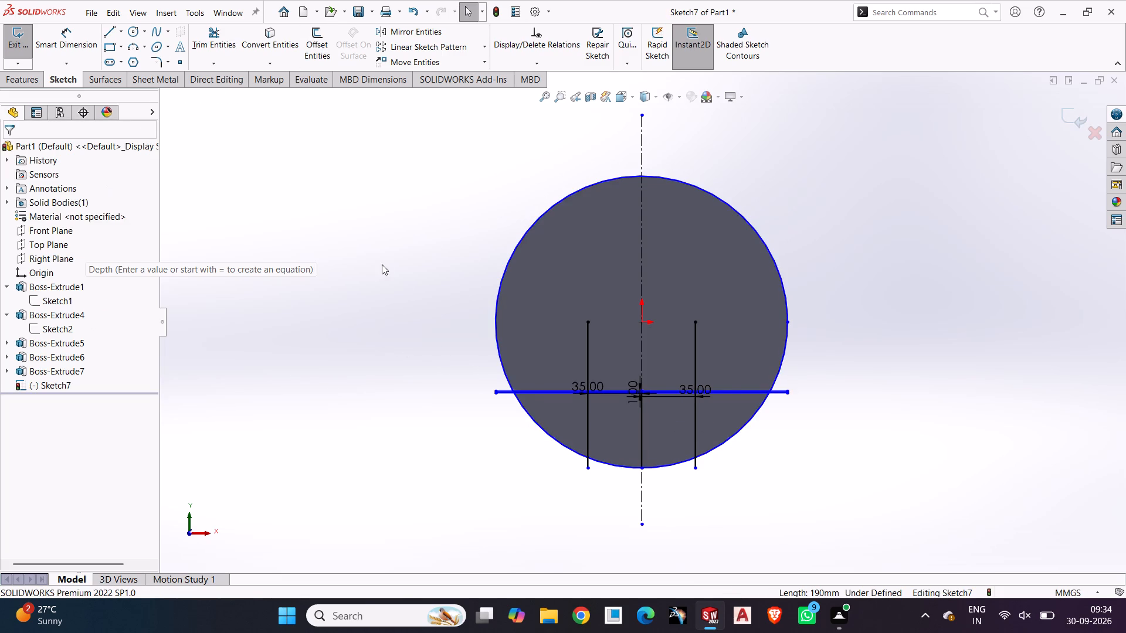
Set the spacing between the two horizontal lines to 5 mm.
scroll(721, 372, down, 5)
scroll(509, 423, down, 3)
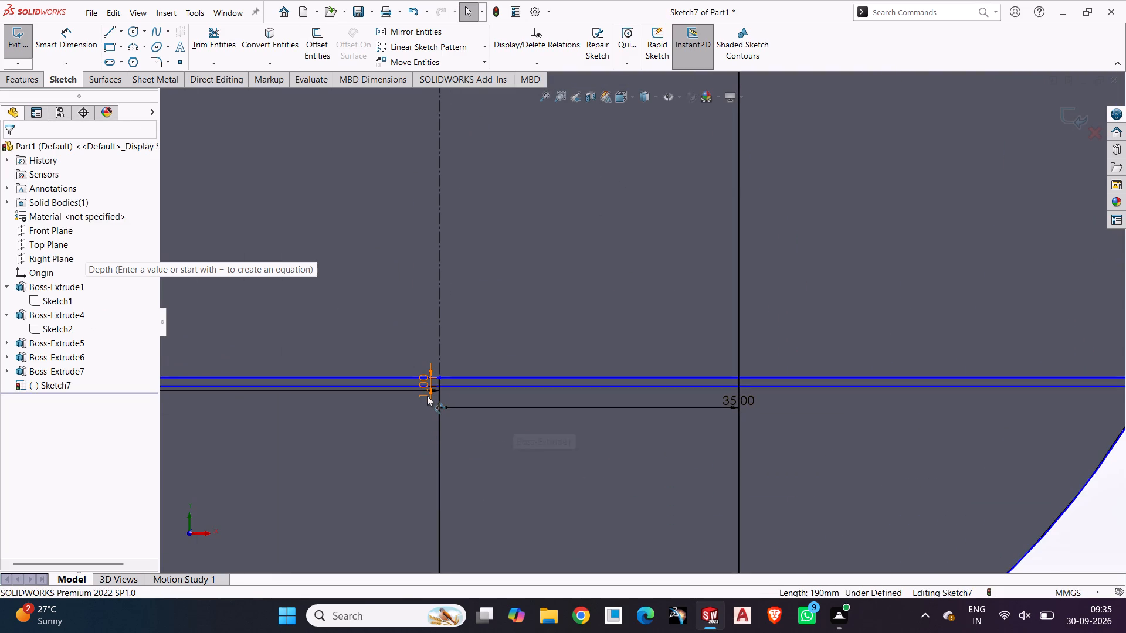
double_click(426, 380)
key(5)
key(Return)
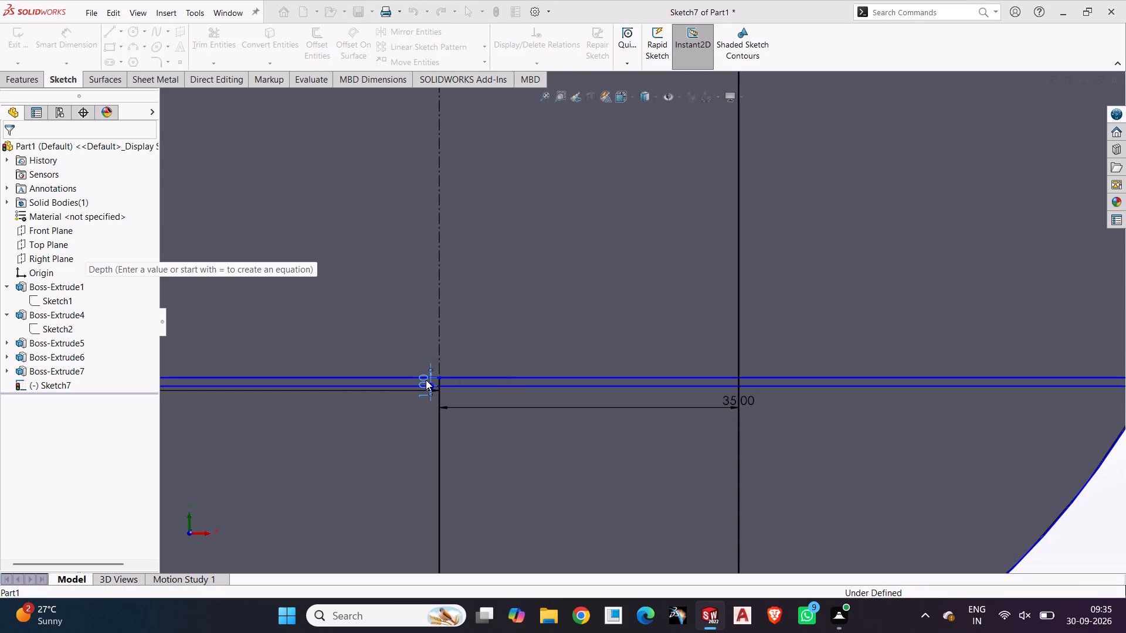
Trim the ends of both side vertical lines and both horizontal lines that extend outside the disc's circular edge.
scroll(677, 465, up, 6)
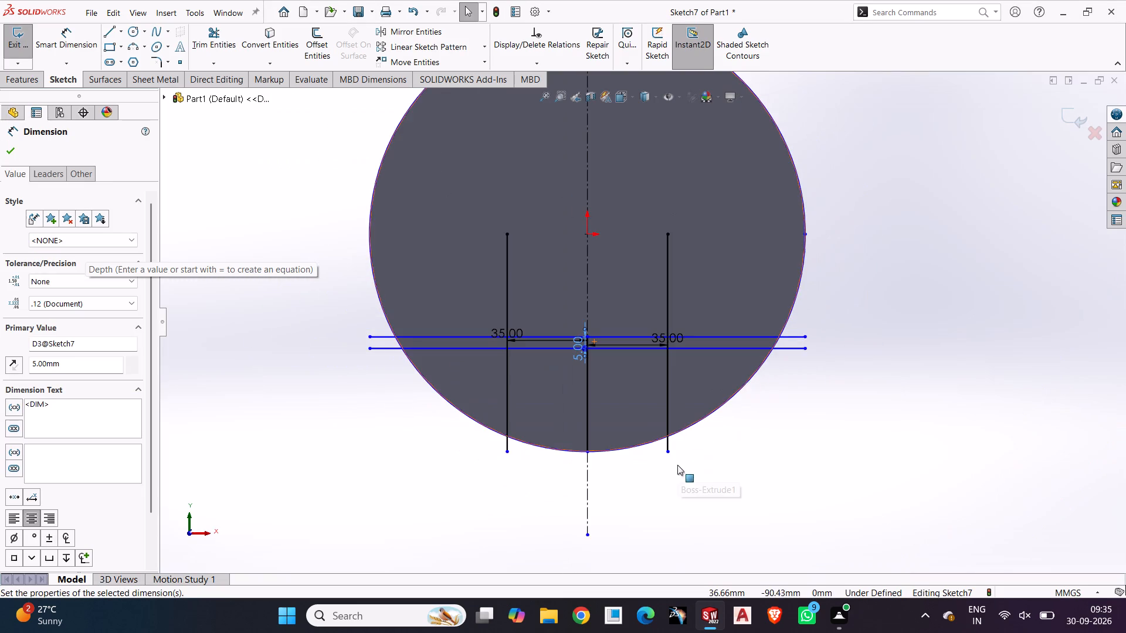
scroll(671, 350, down, 2)
scroll(667, 366, up, 1)
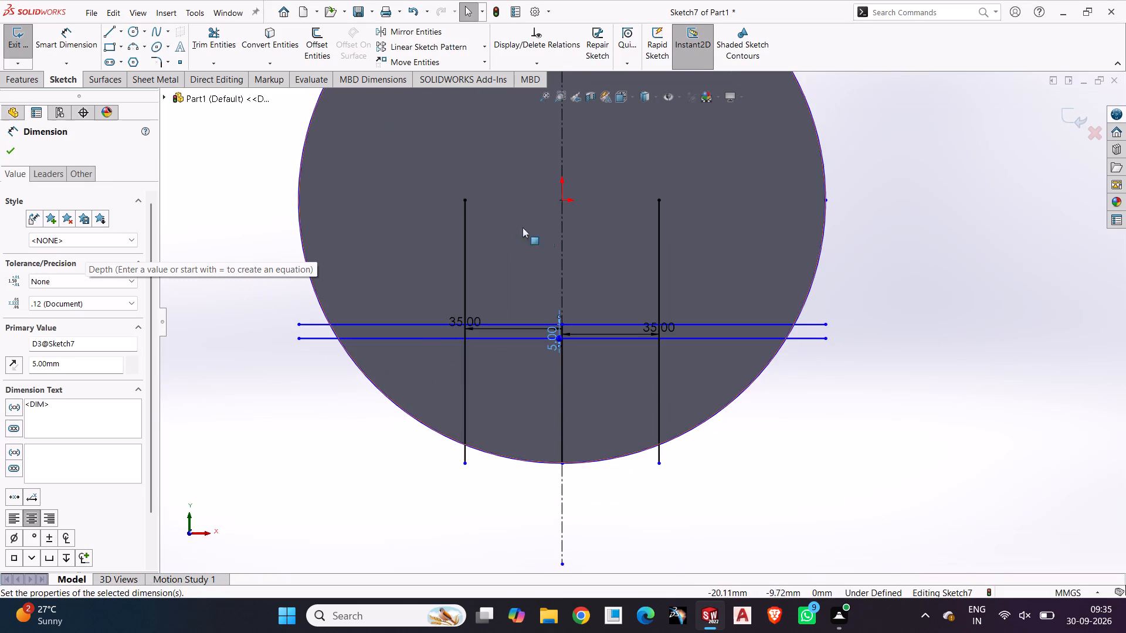
click(827, 483)
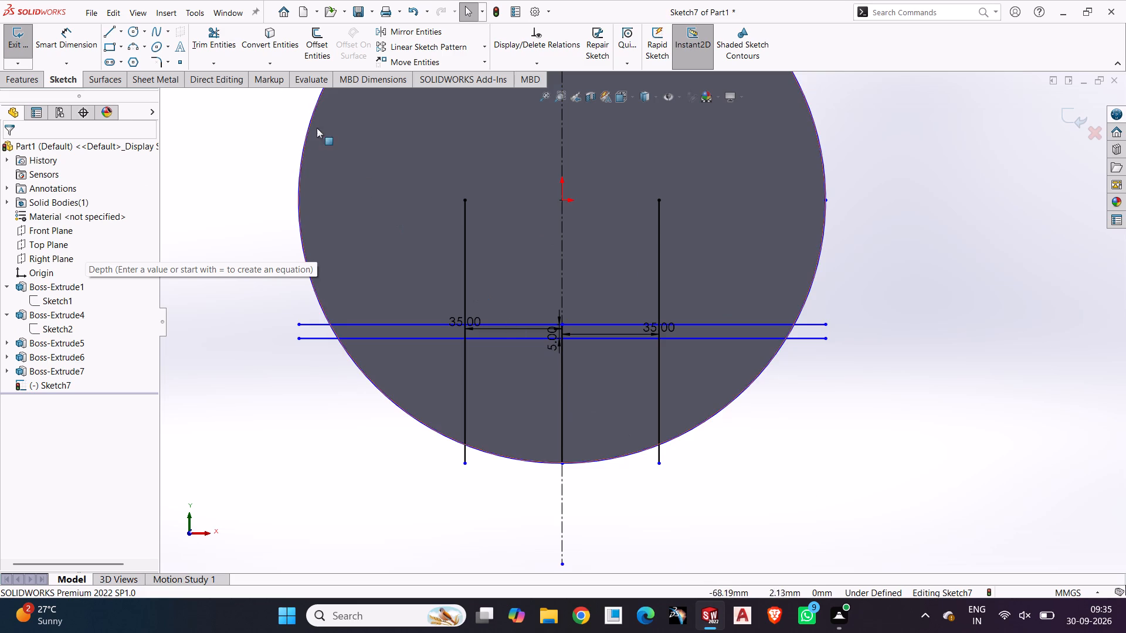
click(216, 47)
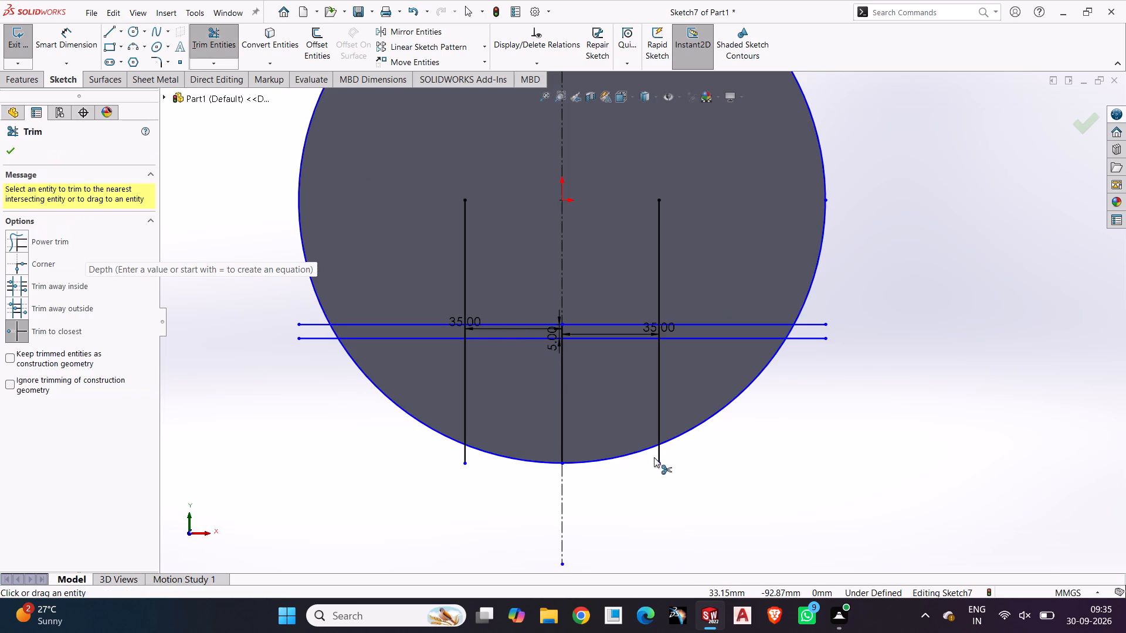
click(656, 452)
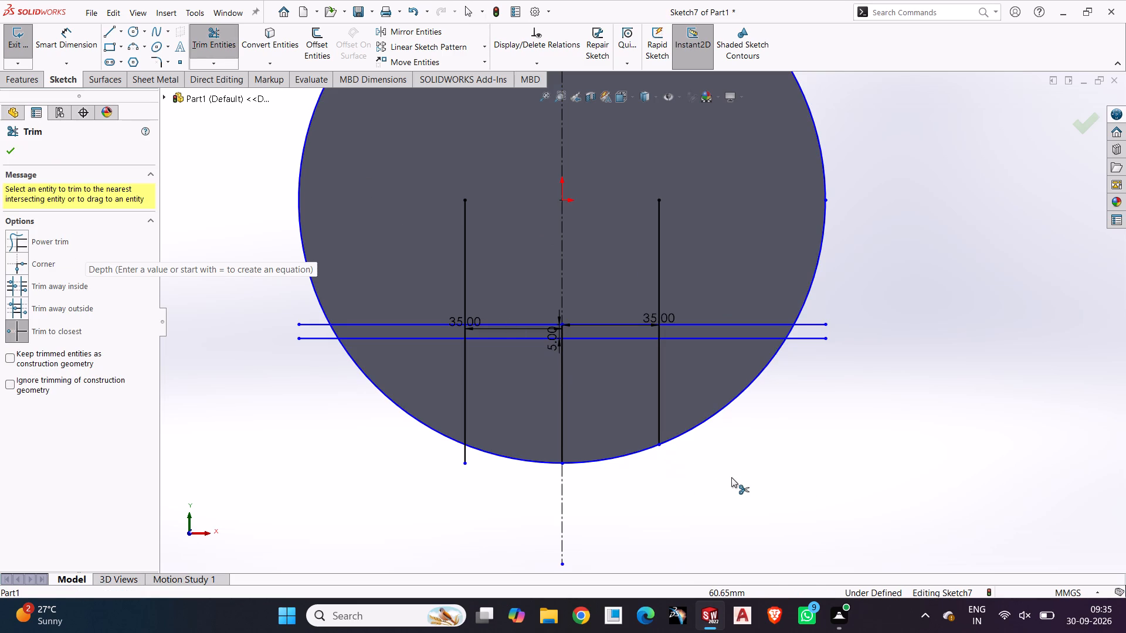
click(731, 477)
click(805, 338)
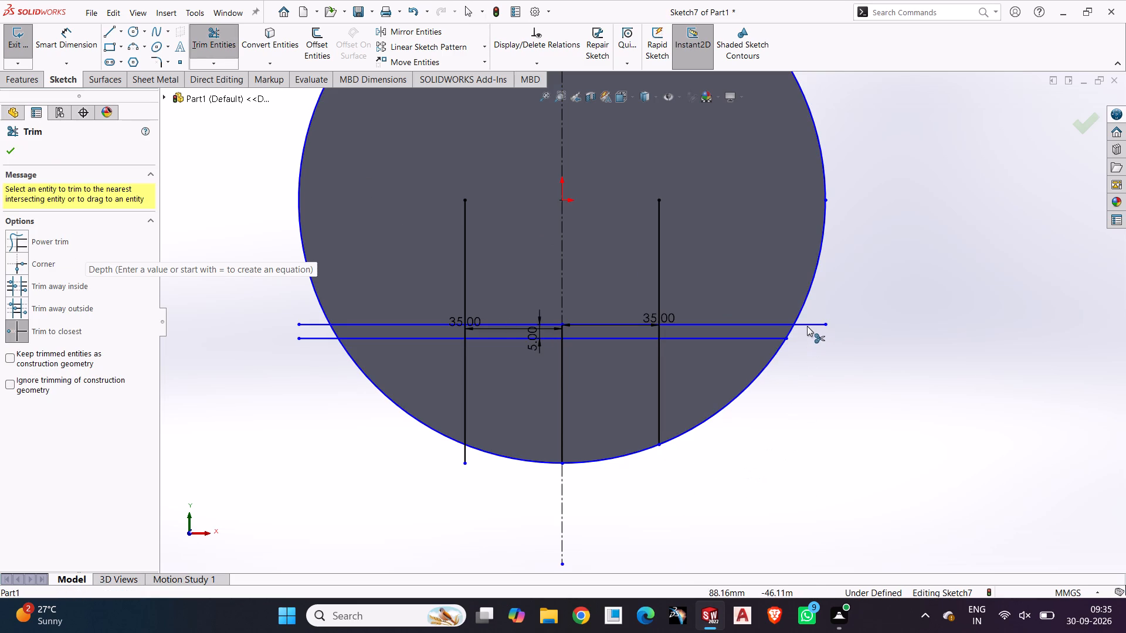
click(807, 326)
click(465, 453)
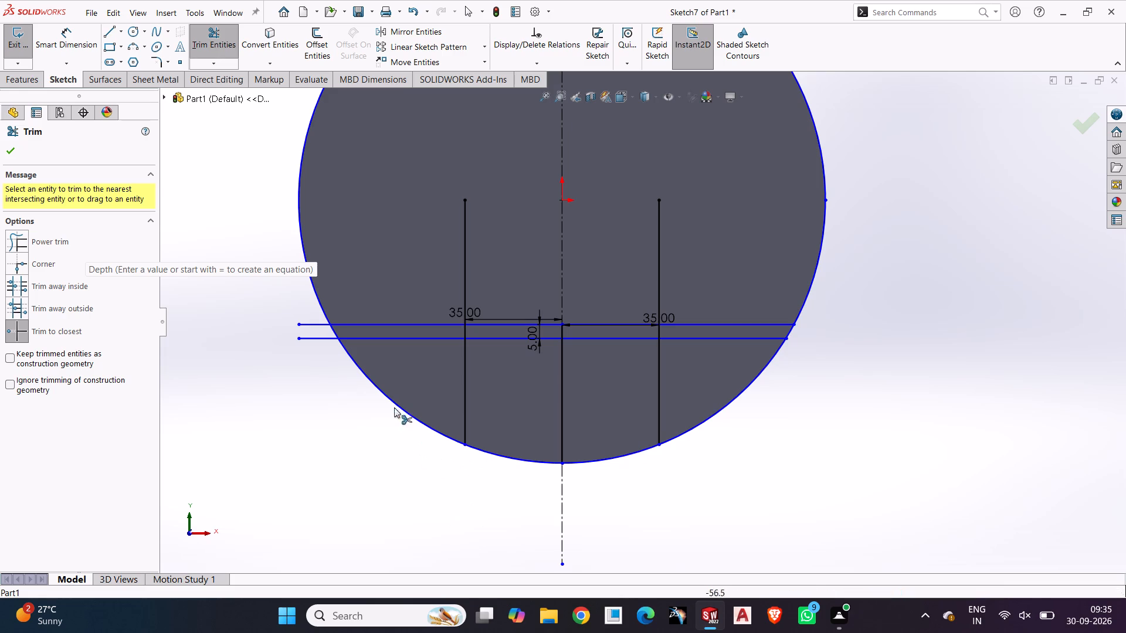
click(321, 337)
click(316, 324)
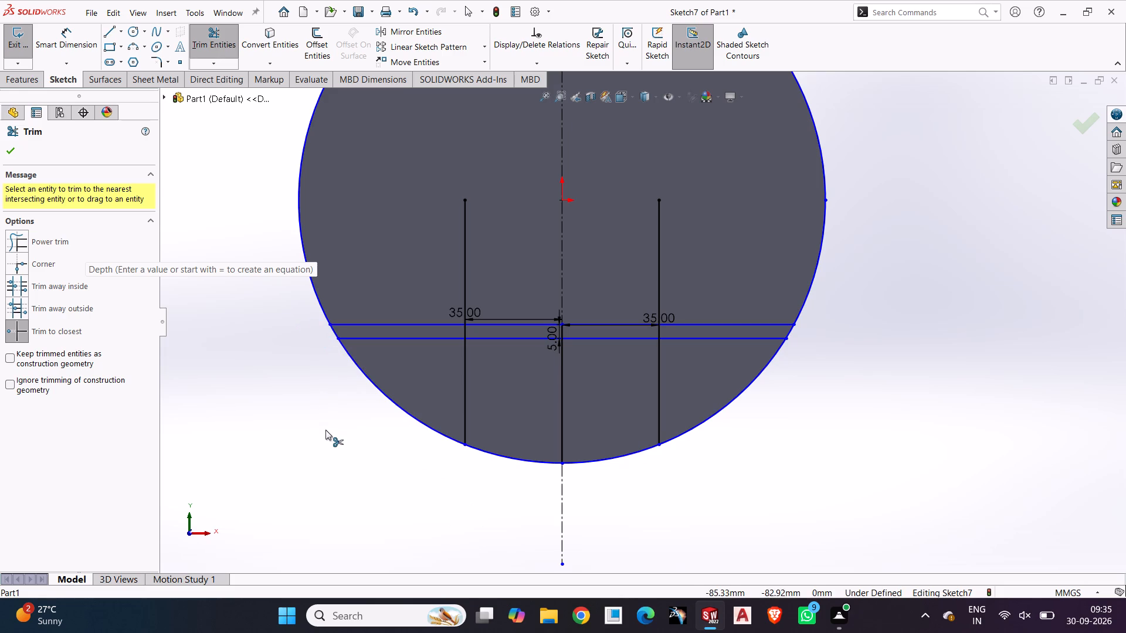
click(325, 430)
Trim the side vertical lines above the upper horizontal line, and both horizontal lines between the centre and right vertical lines.
click(462, 230)
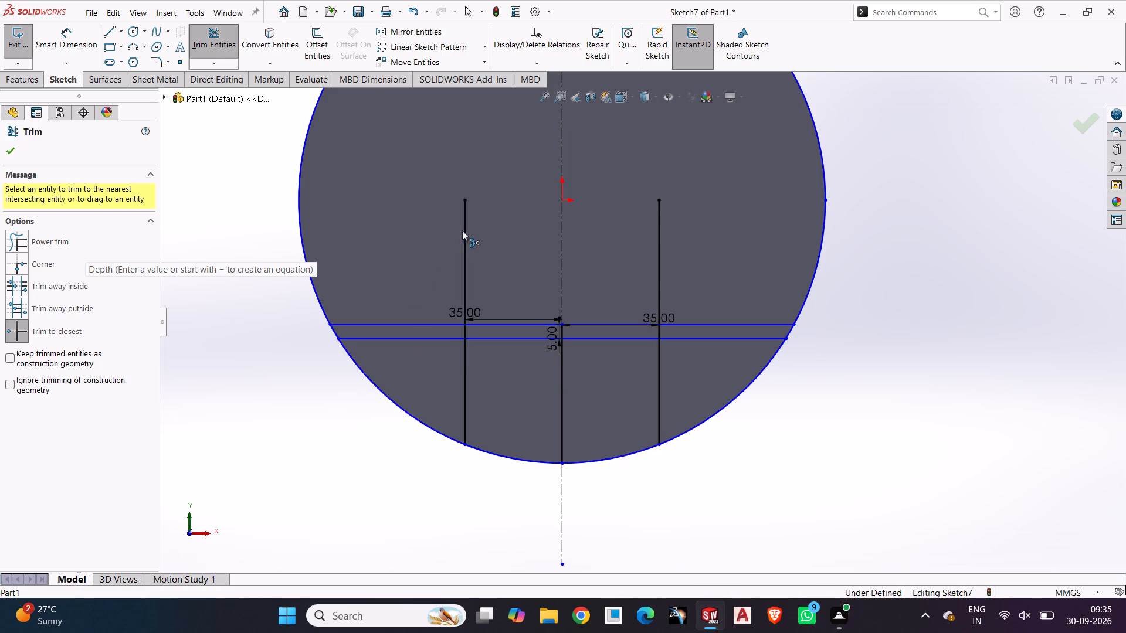
click(658, 252)
click(836, 515)
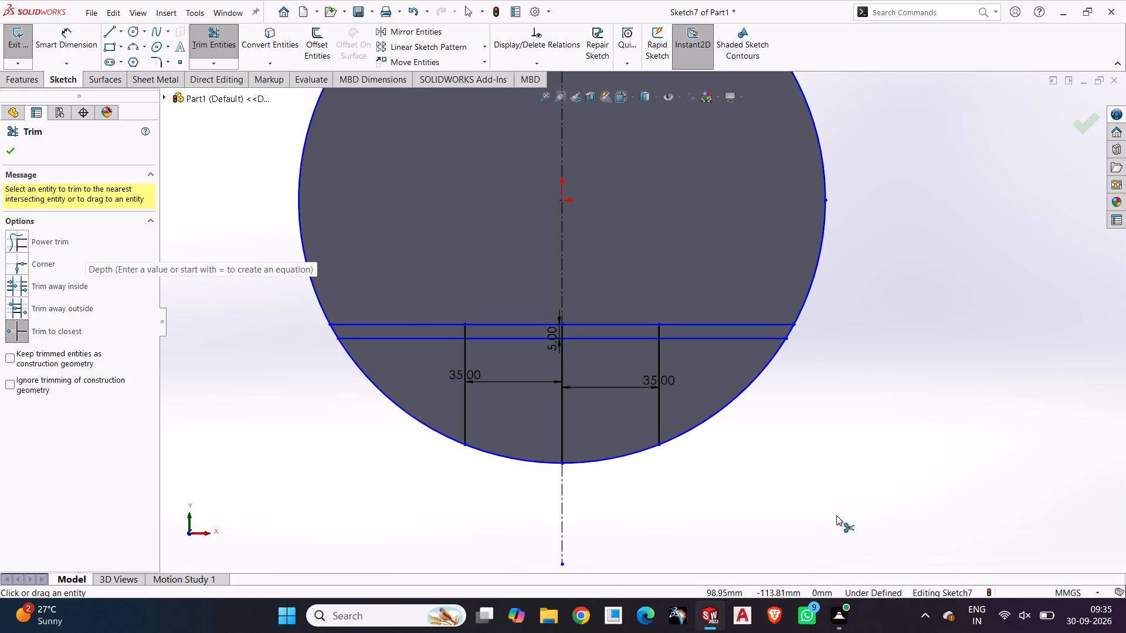
click(607, 326)
click(602, 338)
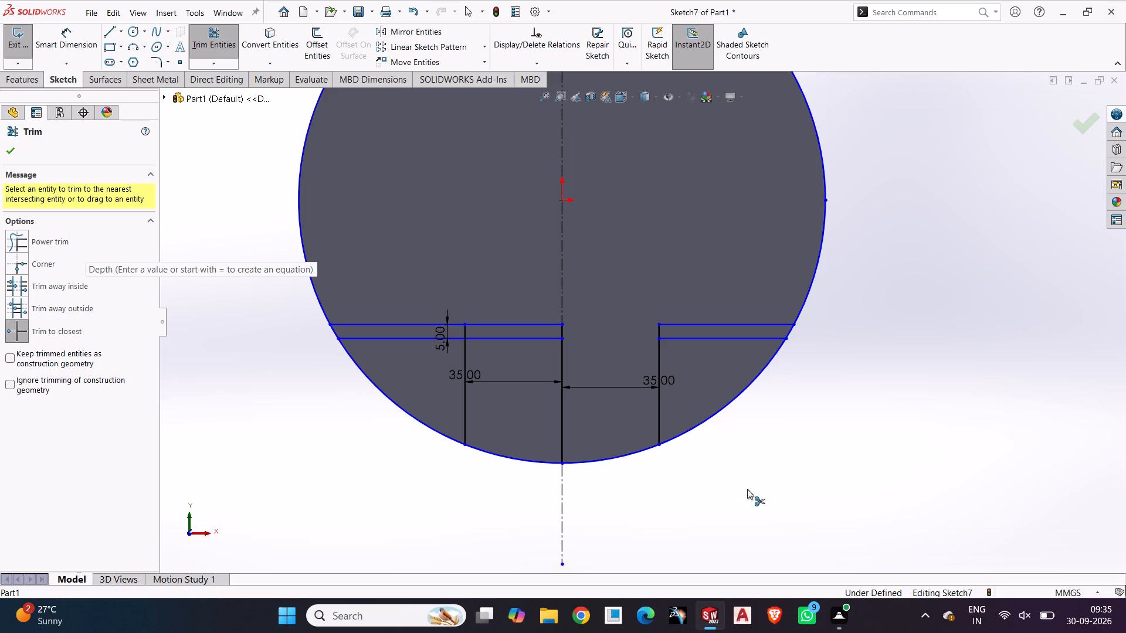
key(Escape)
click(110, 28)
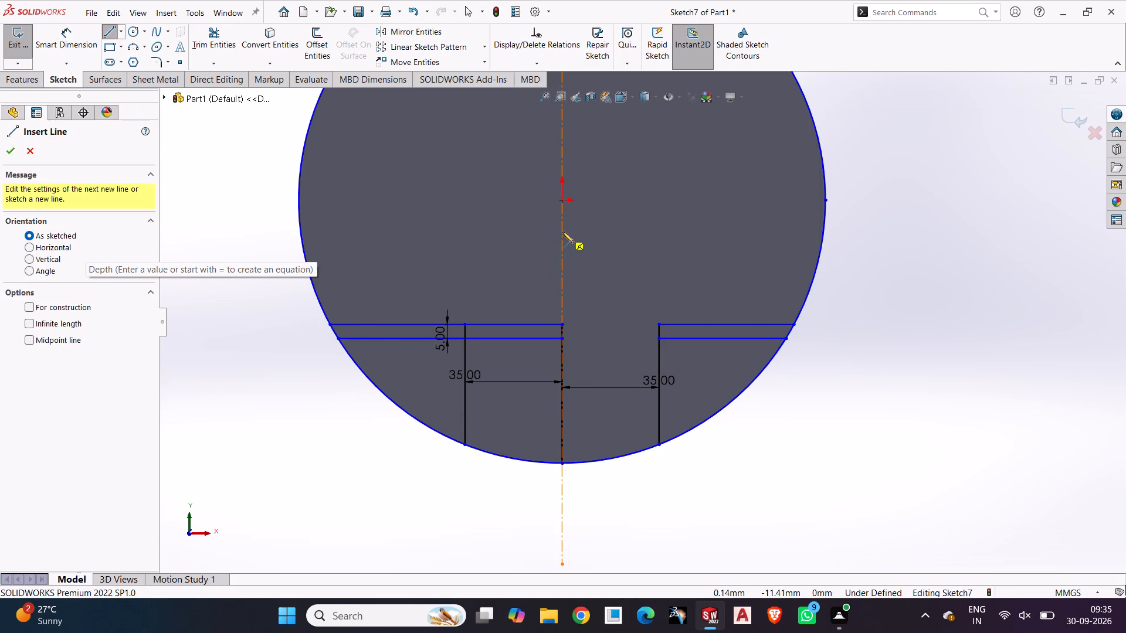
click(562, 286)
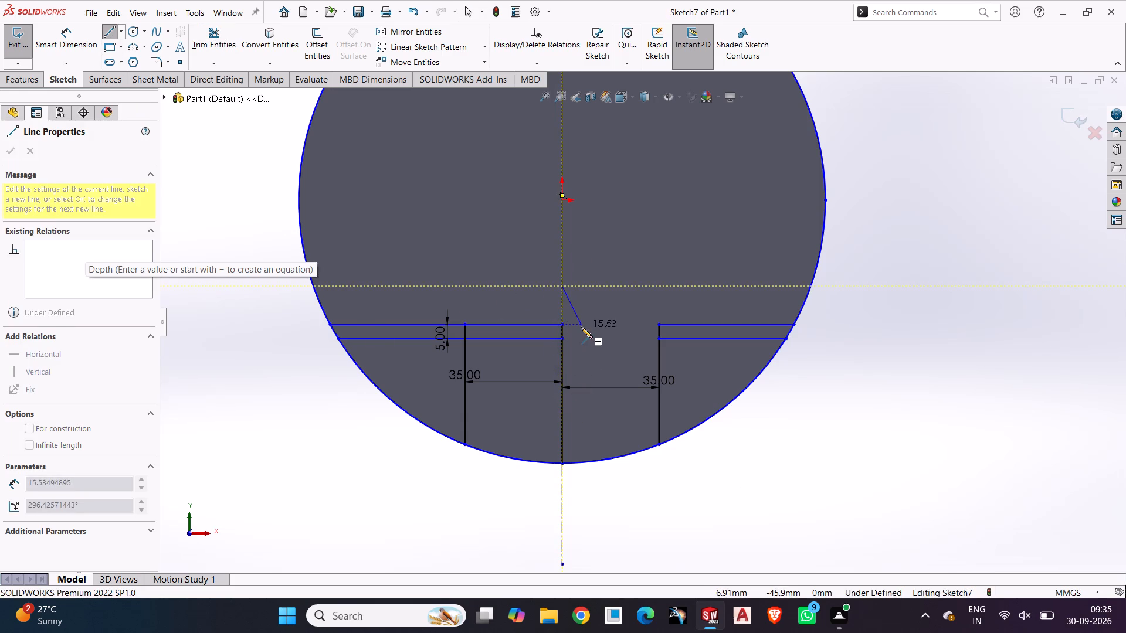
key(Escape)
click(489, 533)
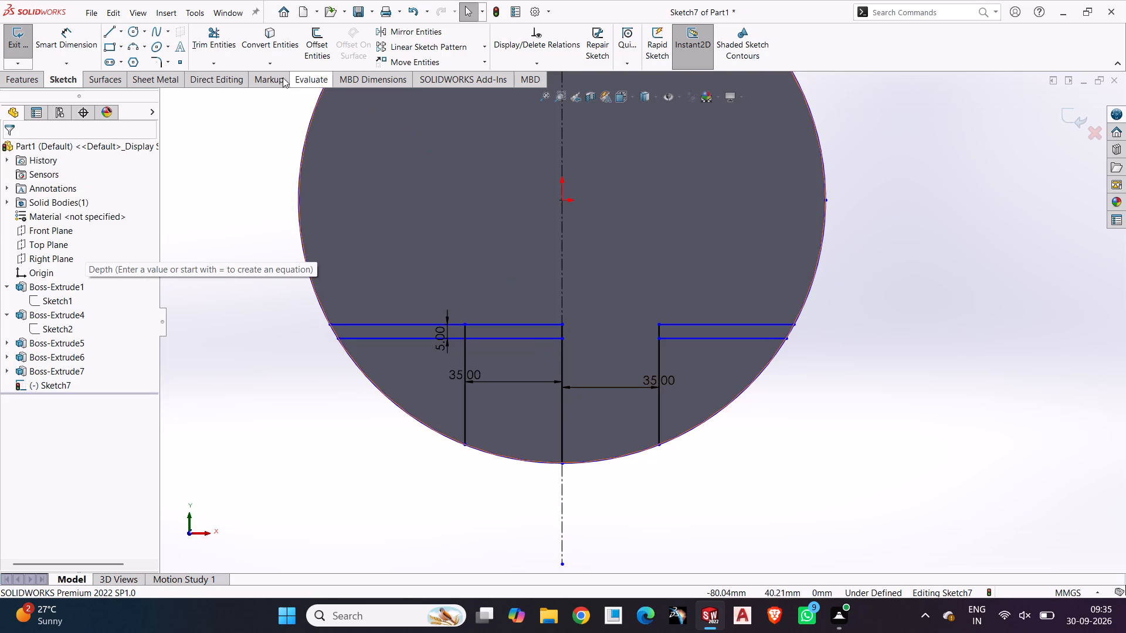
Offset the solid centre vertical line 55 mm to its right, with a dimension added.
click(311, 45)
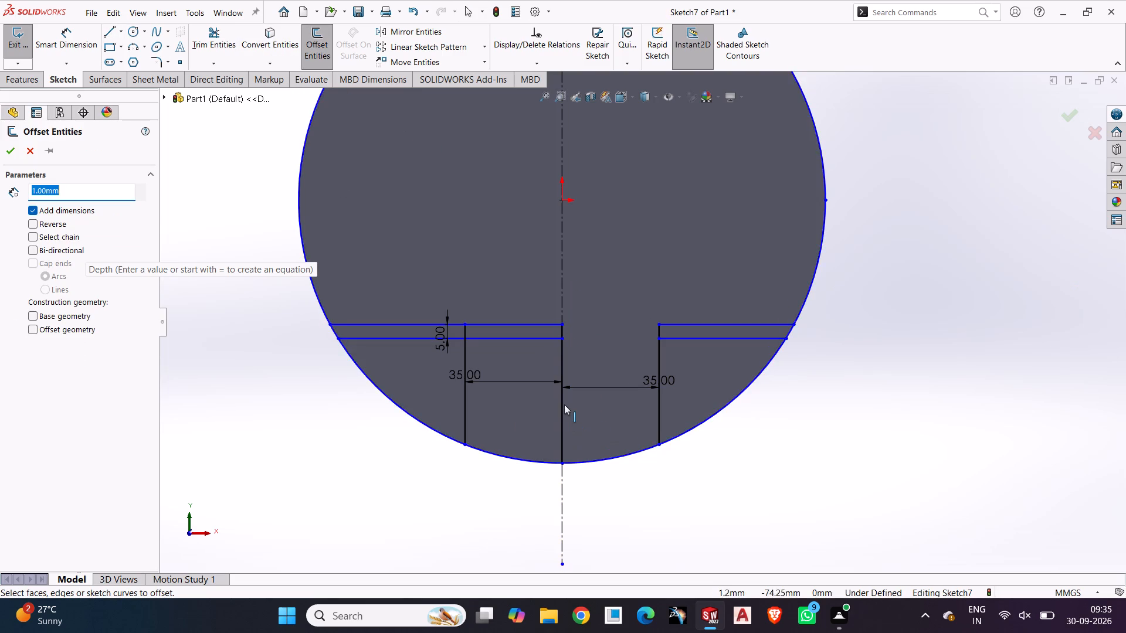
triple_click(137, 188)
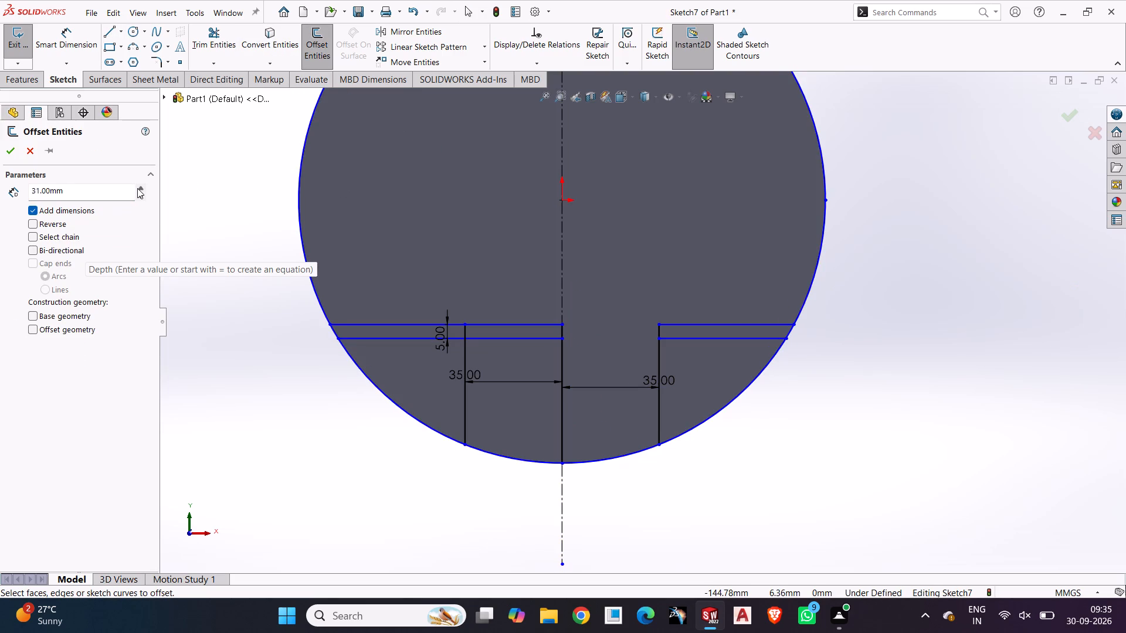
click(137, 188)
drag(83, 192, 0, 215)
text(55)
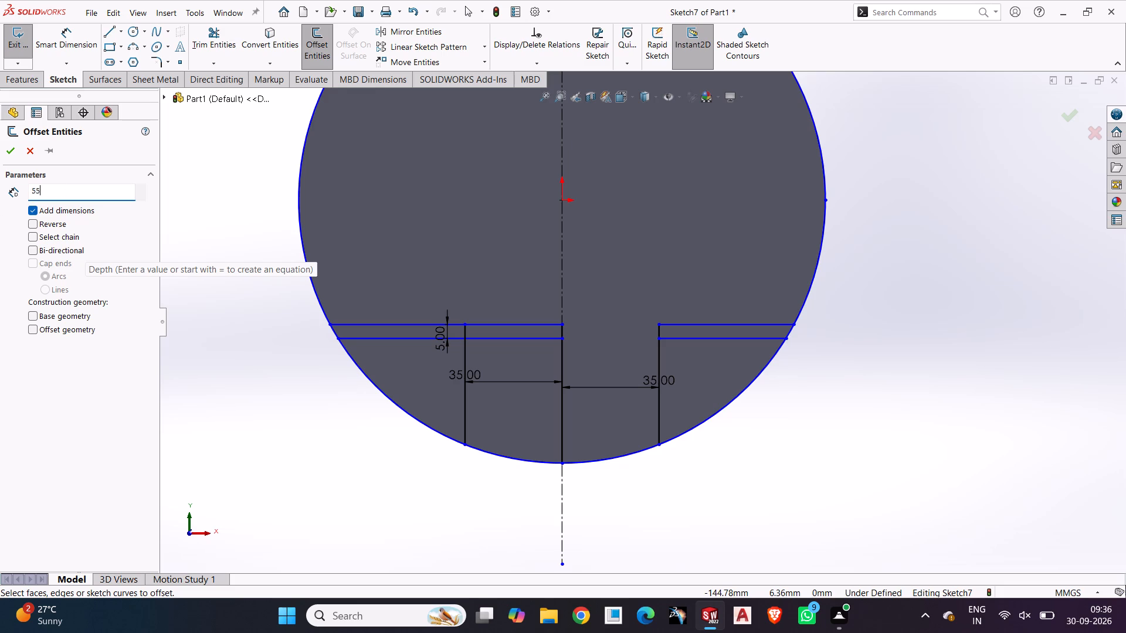
key(Return)
click(559, 402)
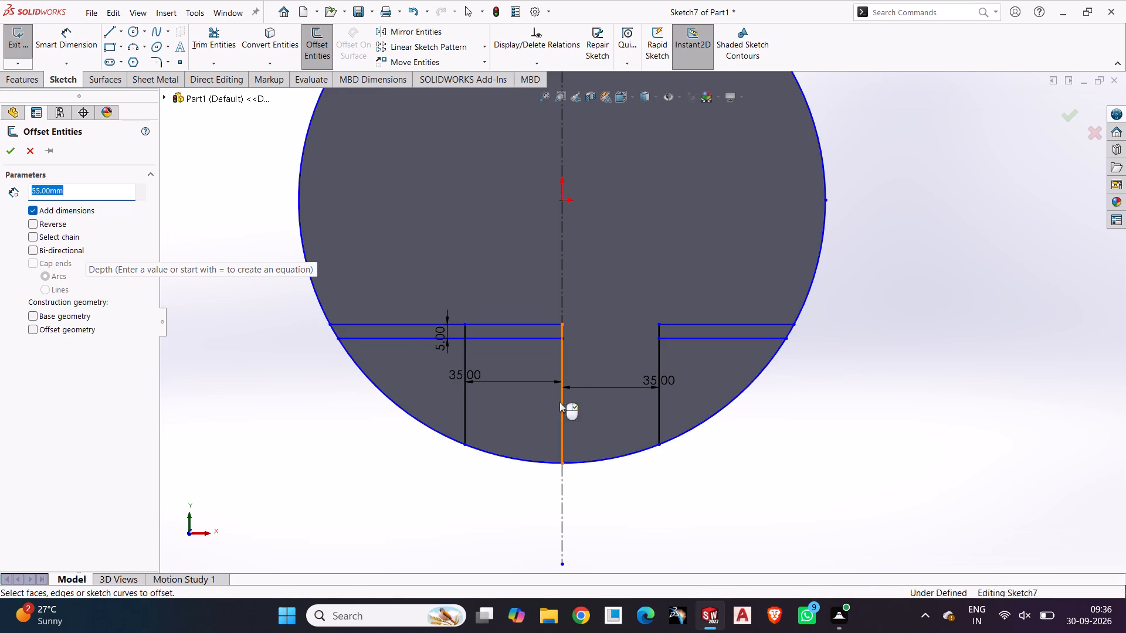
click(710, 387)
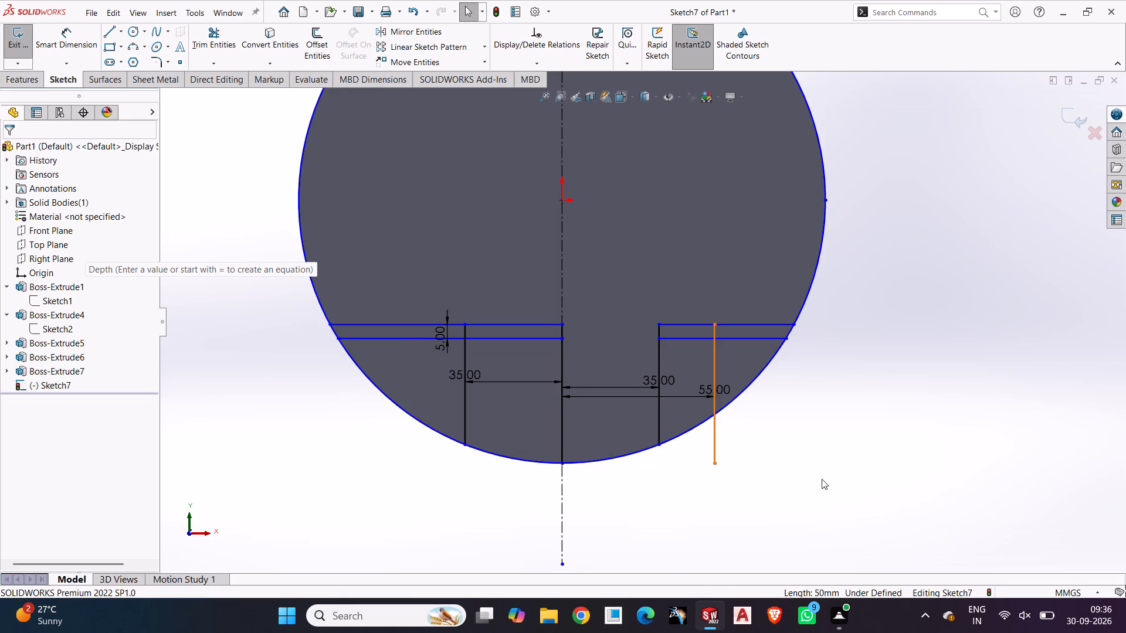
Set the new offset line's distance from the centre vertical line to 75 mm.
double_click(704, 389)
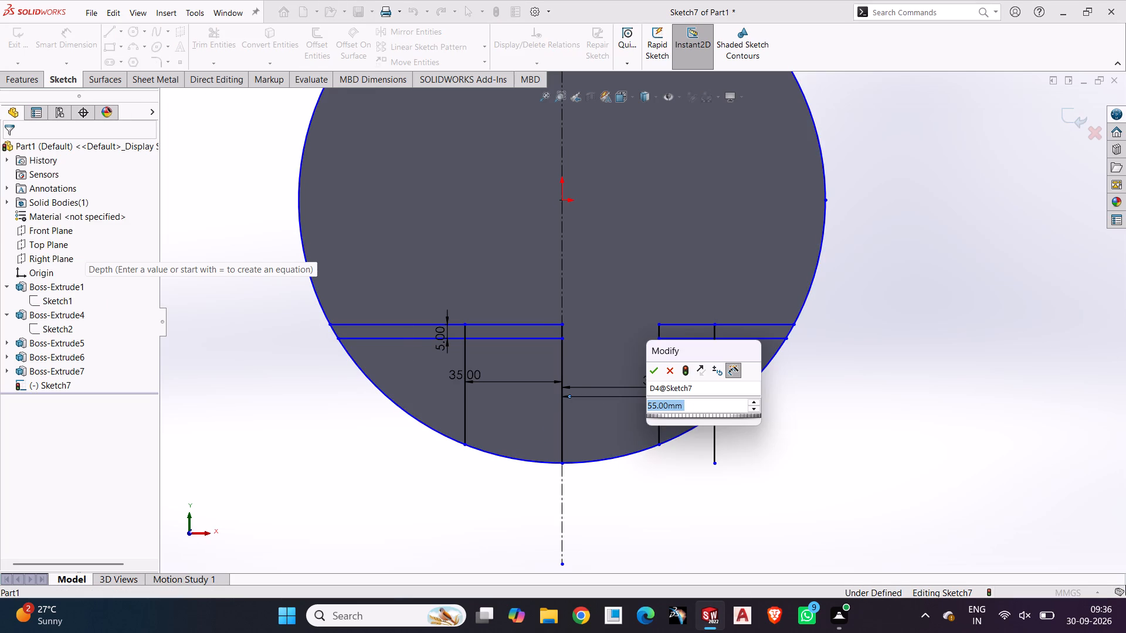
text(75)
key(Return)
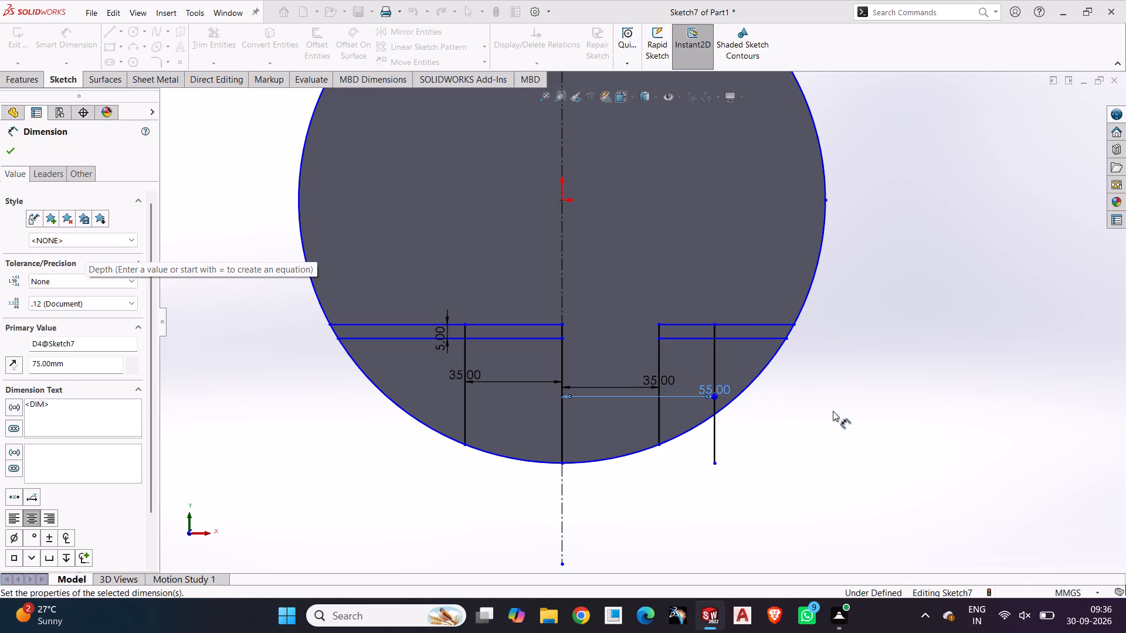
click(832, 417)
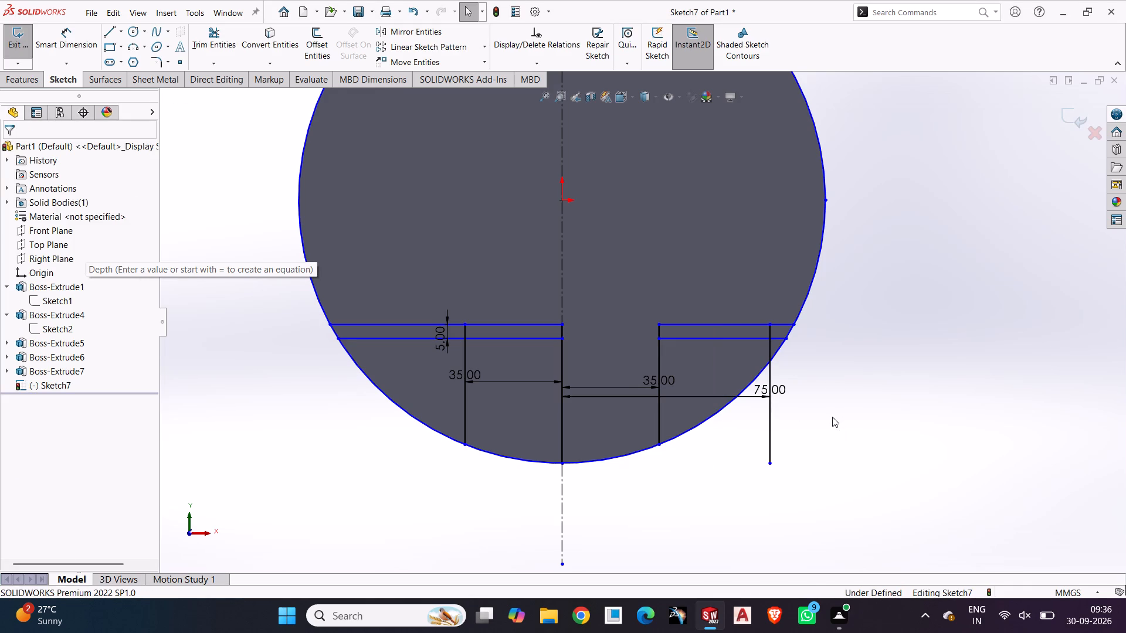
Set the outer right vertical line's distance from the centre vertical line to 65 mm.
double_click(761, 387)
text(65)
key(Return)
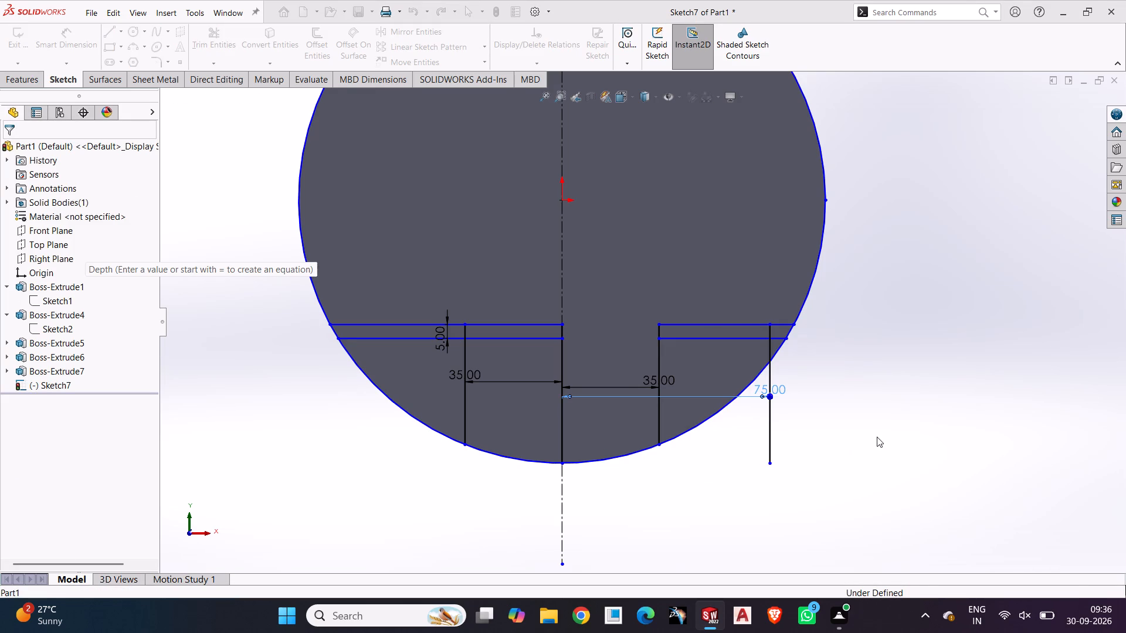
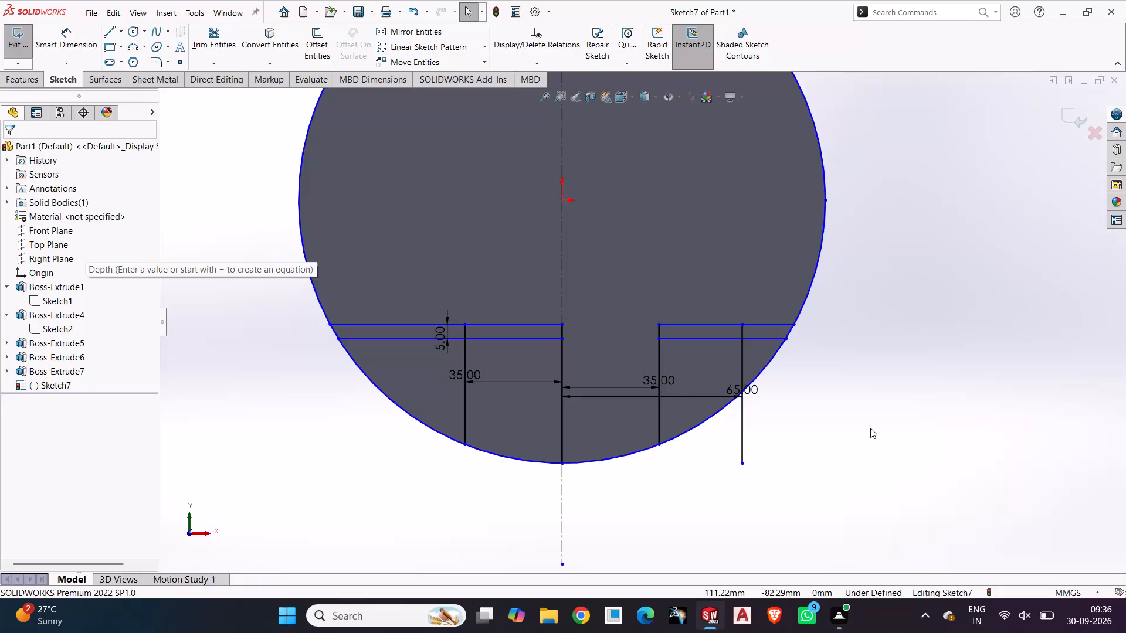
Trim the right-side horizontal and vertical lines into a single step between the 35 mm and 65 mm lines, removing the stub outside the circle.
click(214, 23)
click(225, 44)
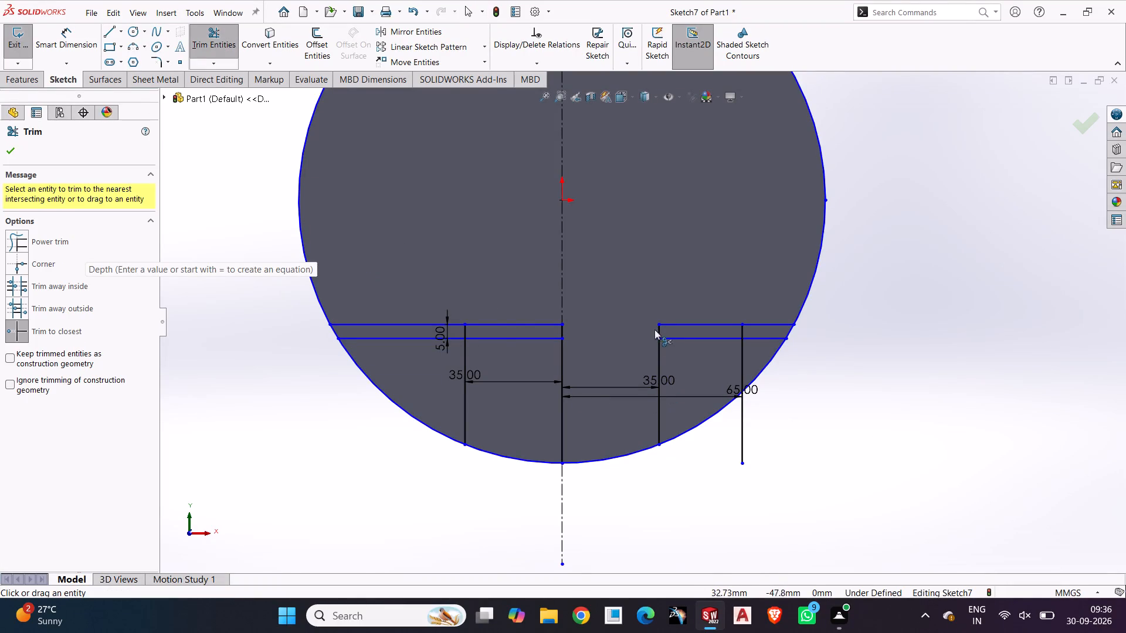
click(659, 328)
click(663, 326)
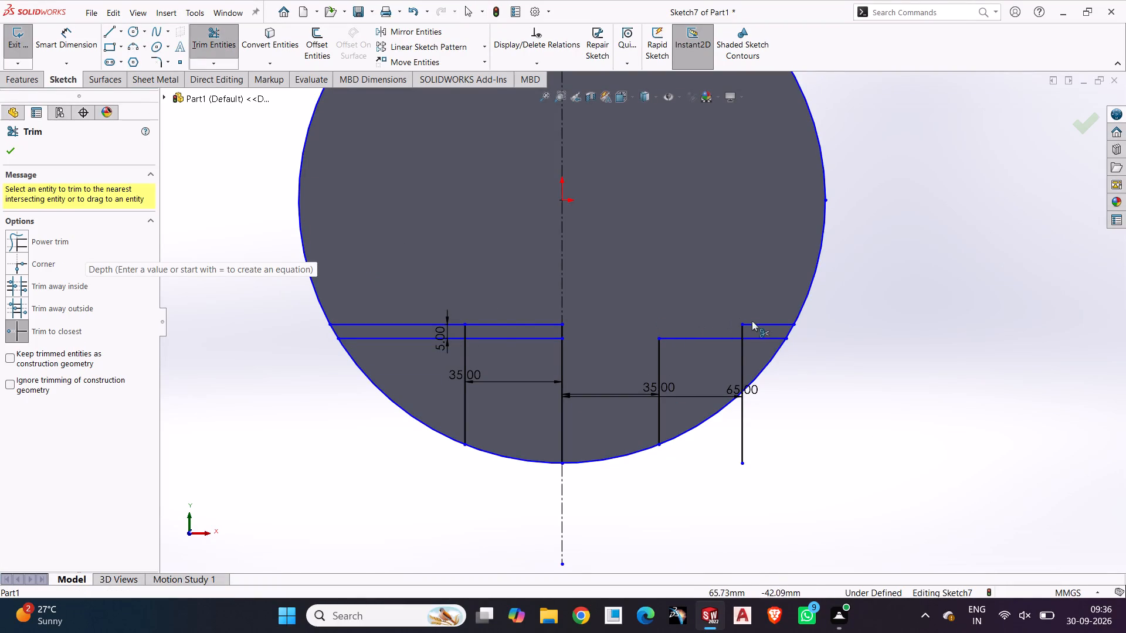
click(743, 353)
click(755, 342)
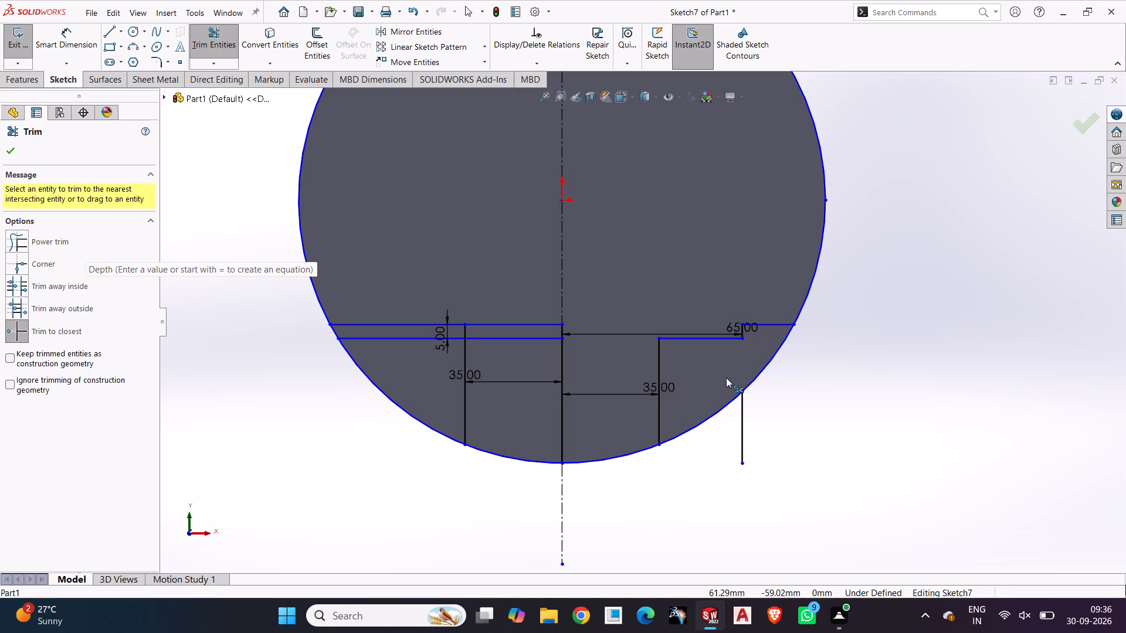
click(742, 437)
key(Escape)
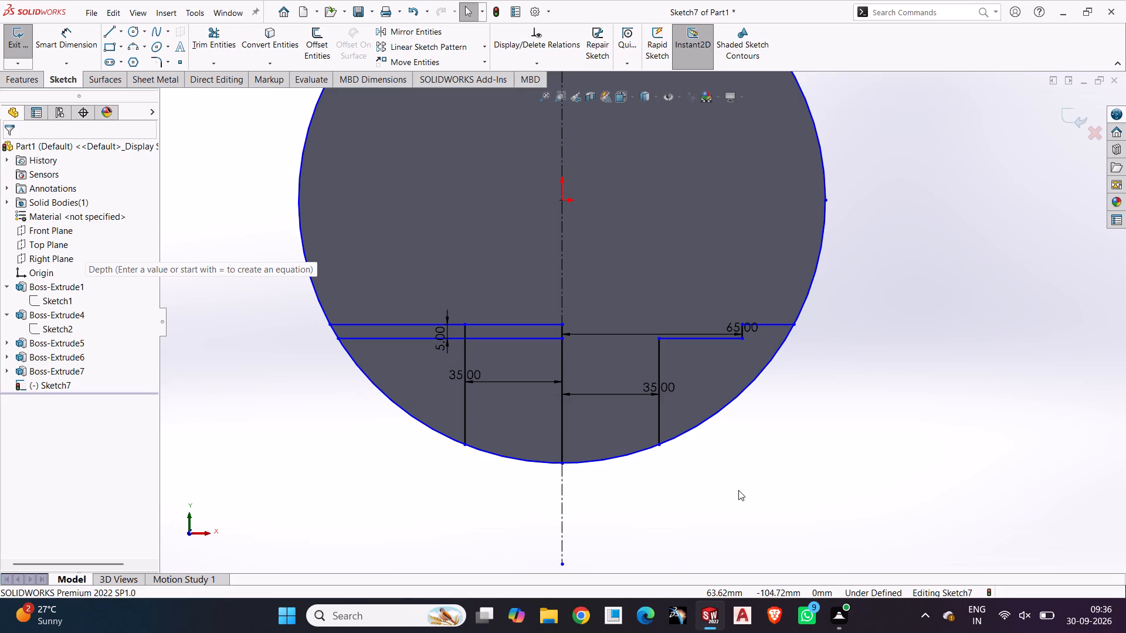
click(740, 499)
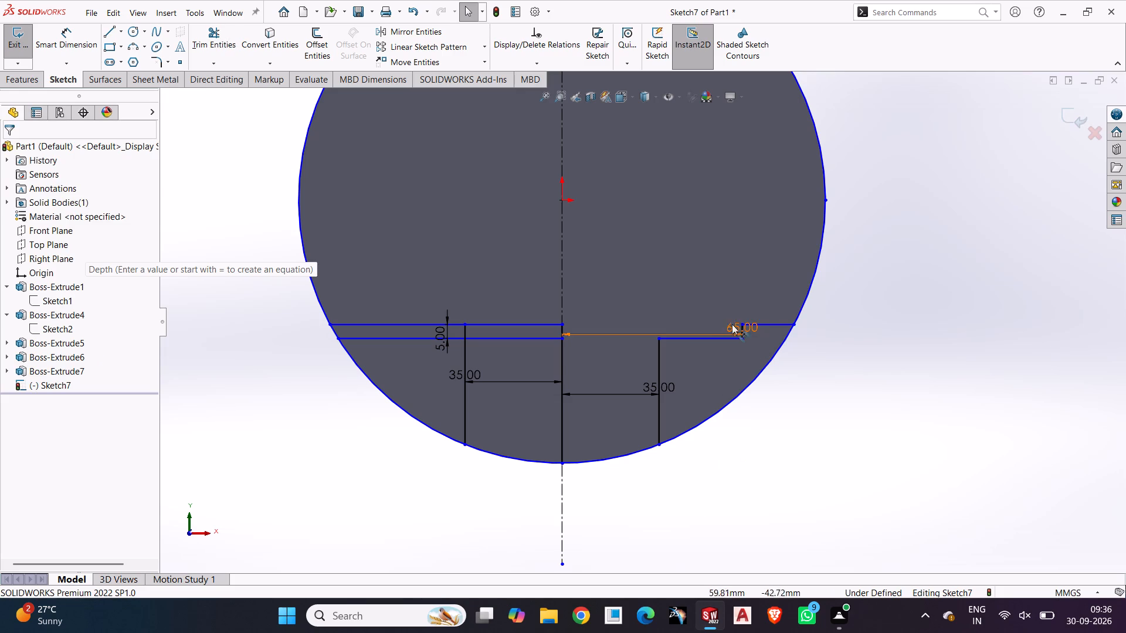
Move the 65 mm dimension above the stepped profile, clear of the horizontal lines.
scroll(762, 351, down, 3)
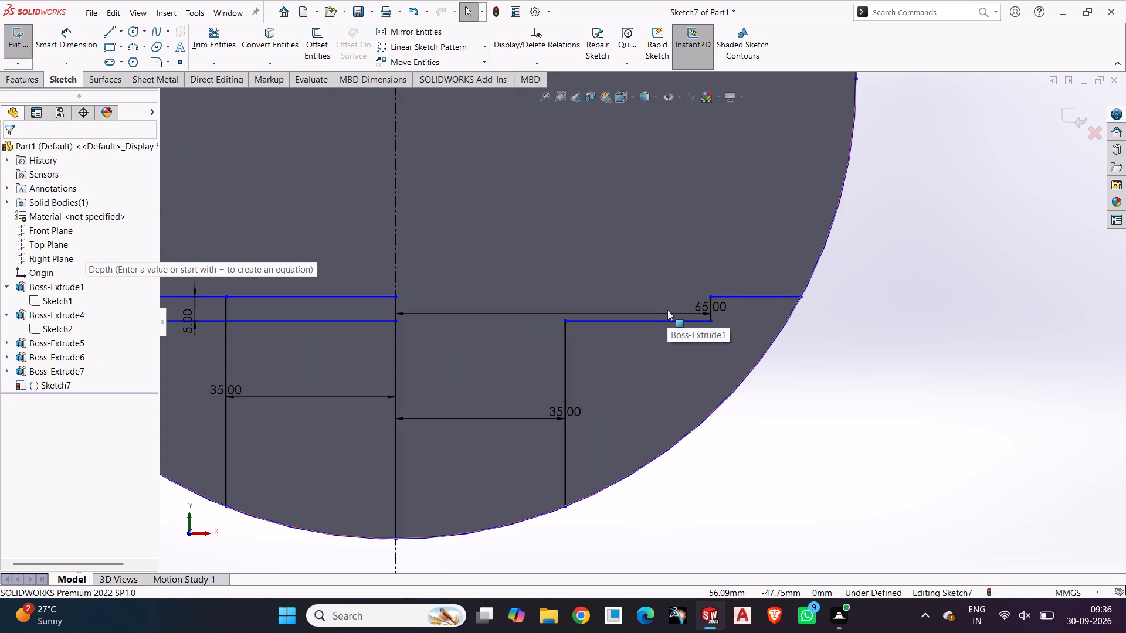
drag(667, 309, 664, 249)
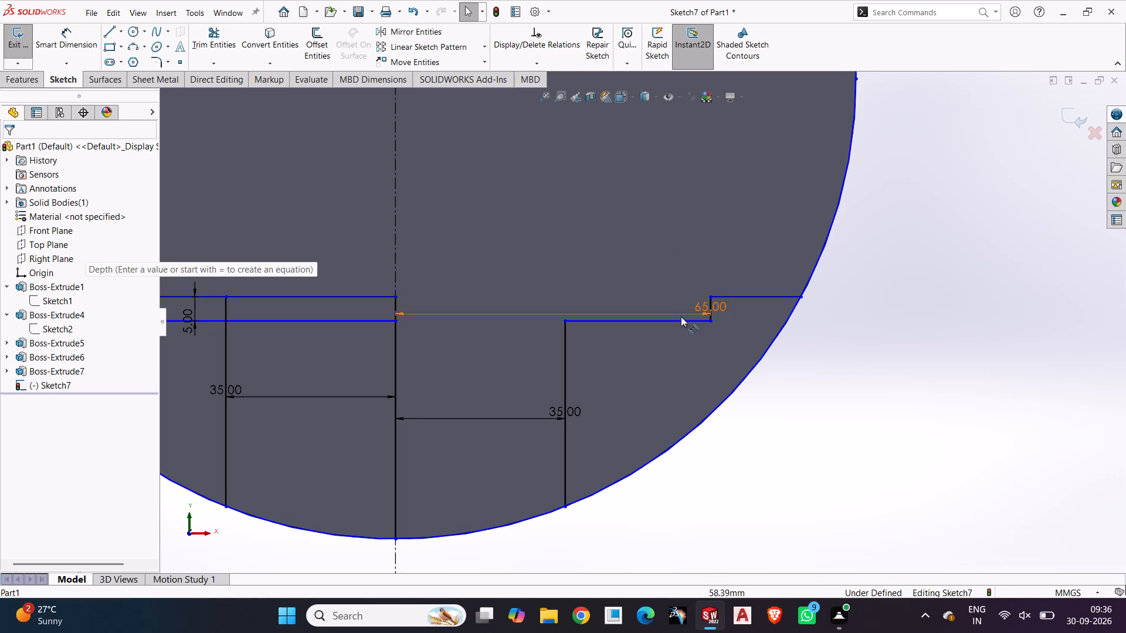
drag(693, 309, 673, 217)
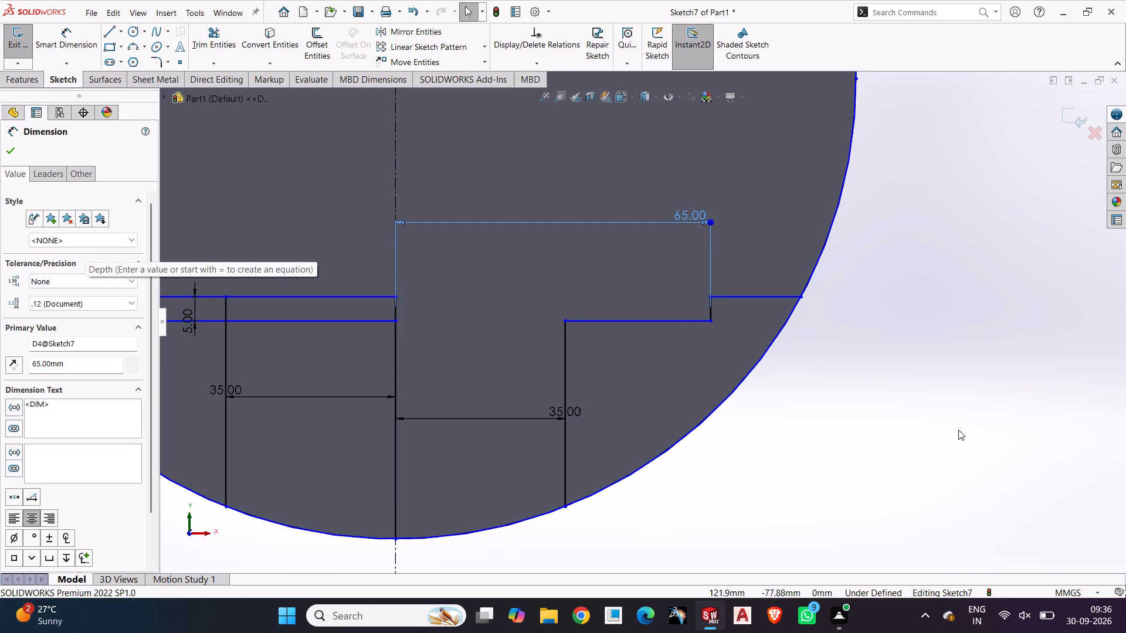
click(935, 407)
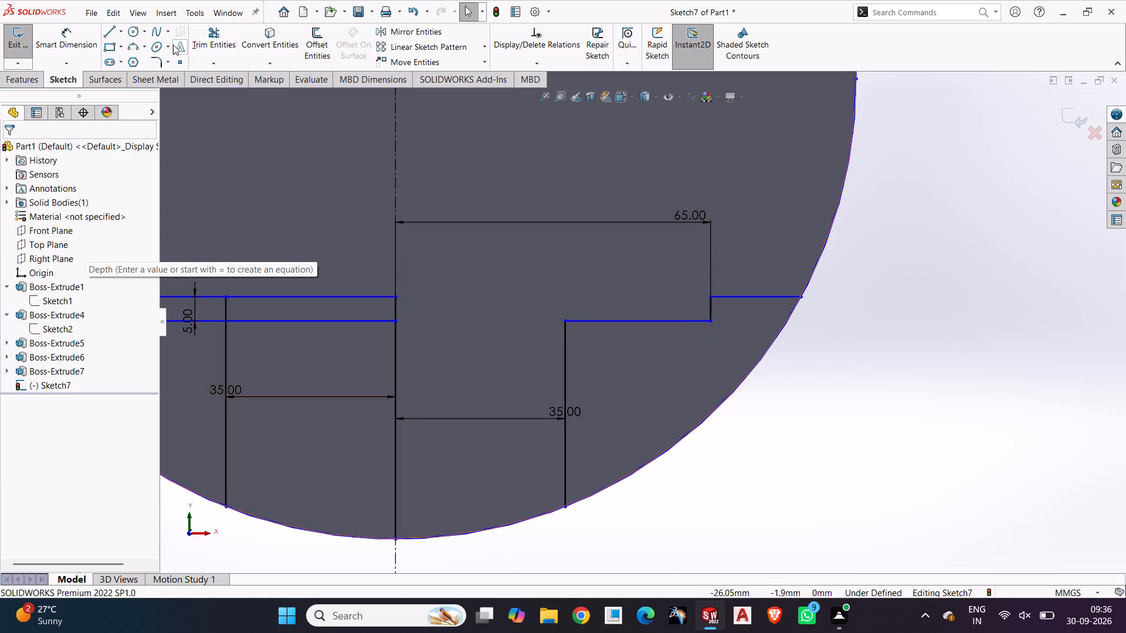
Add a 5 mm sketch fillet at the corner where the 35 mm vertical line meets the lower horizontal line.
click(157, 63)
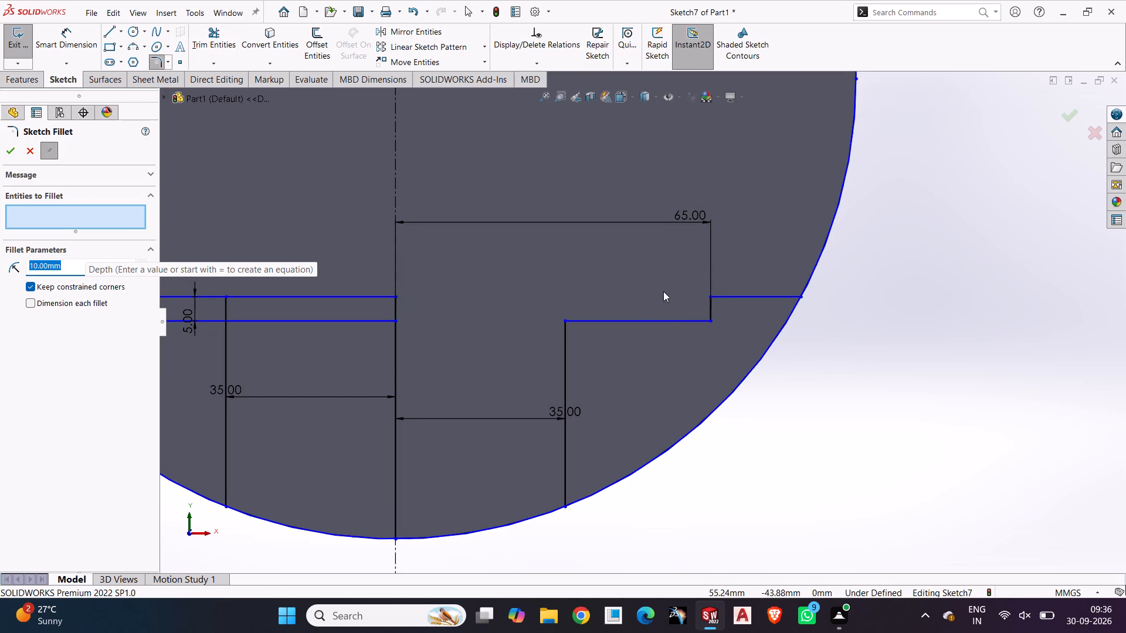
click(710, 319)
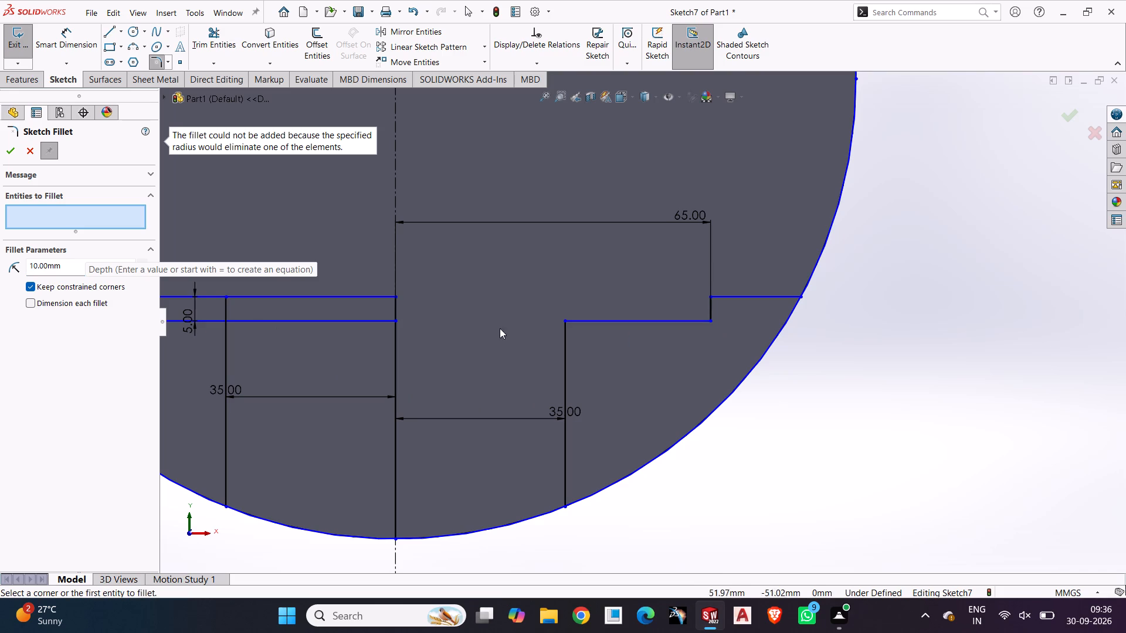
drag(73, 264, 0, 293)
key(5)
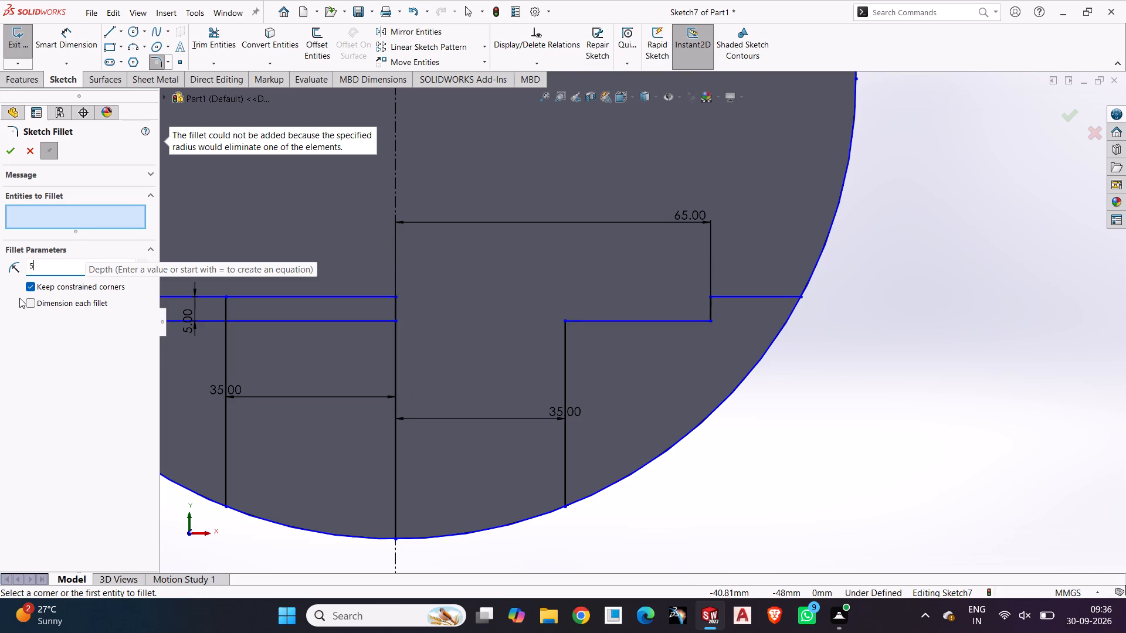
key(Return)
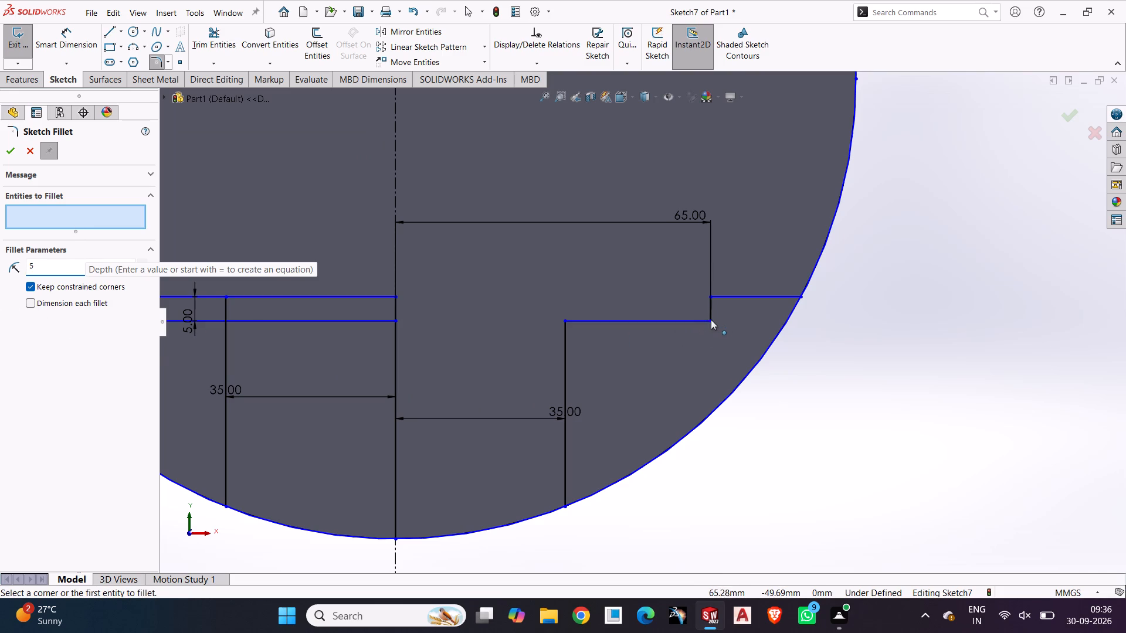
click(710, 319)
click(566, 322)
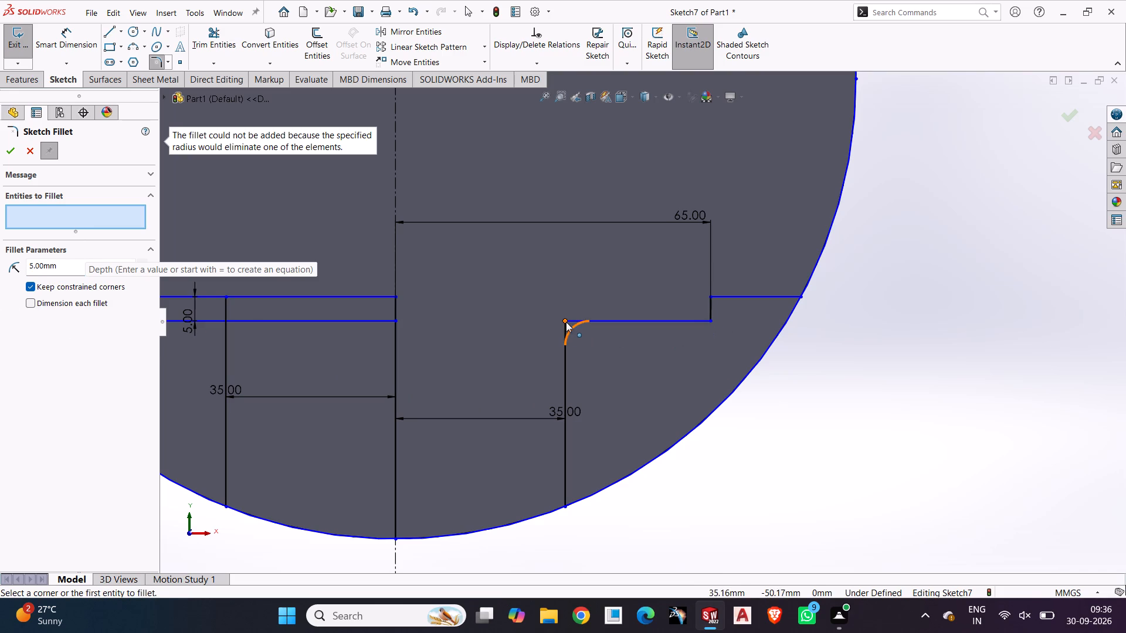
click(3, 141)
click(3, 144)
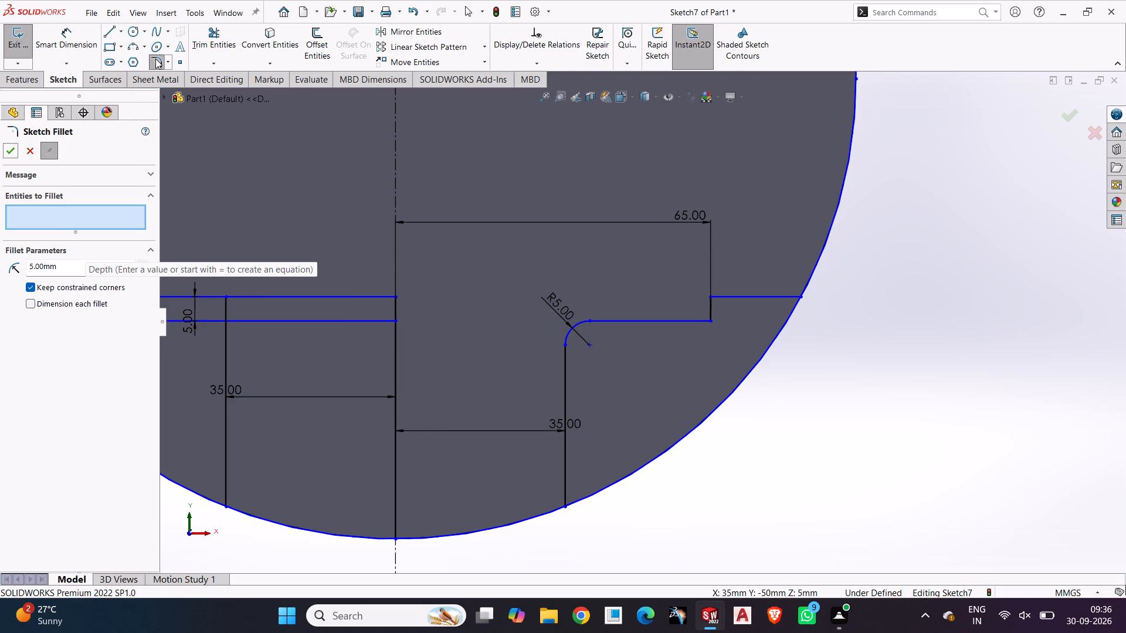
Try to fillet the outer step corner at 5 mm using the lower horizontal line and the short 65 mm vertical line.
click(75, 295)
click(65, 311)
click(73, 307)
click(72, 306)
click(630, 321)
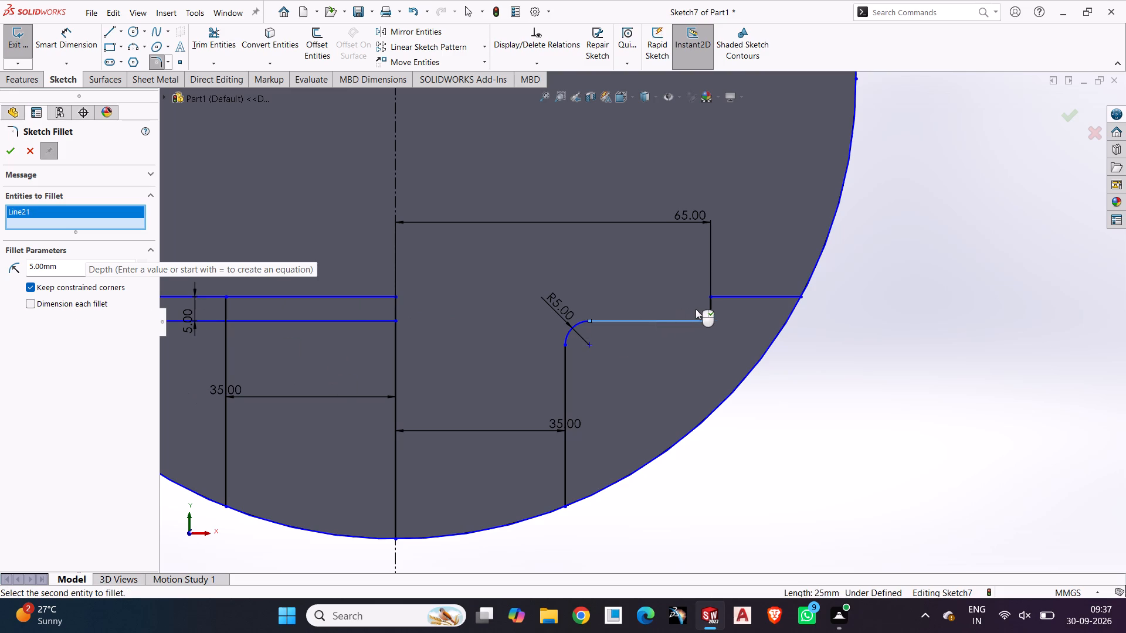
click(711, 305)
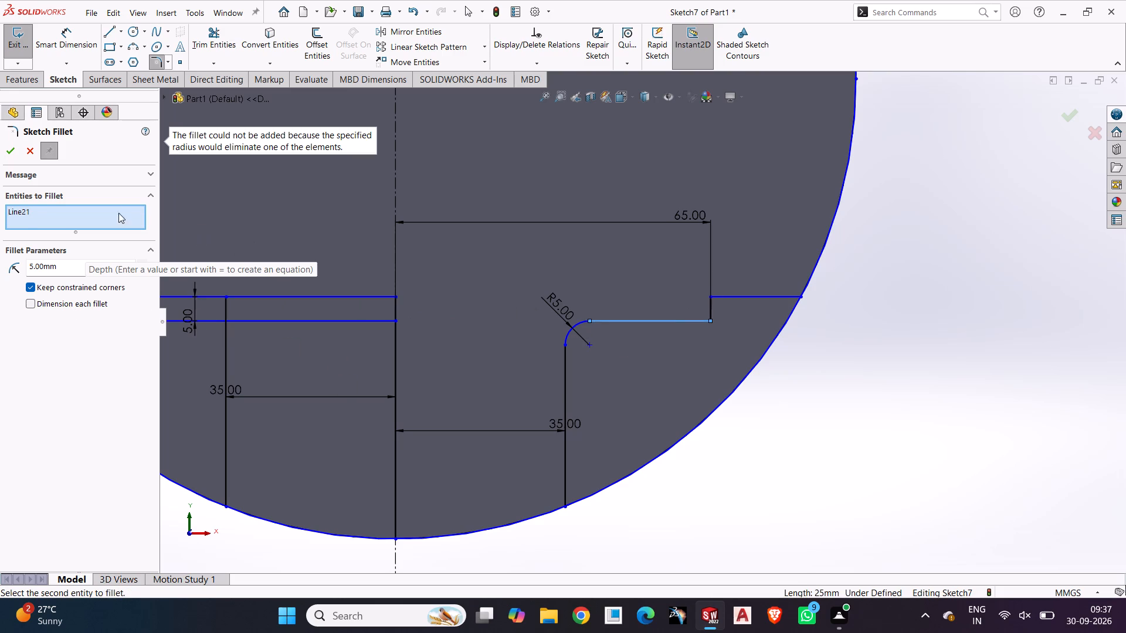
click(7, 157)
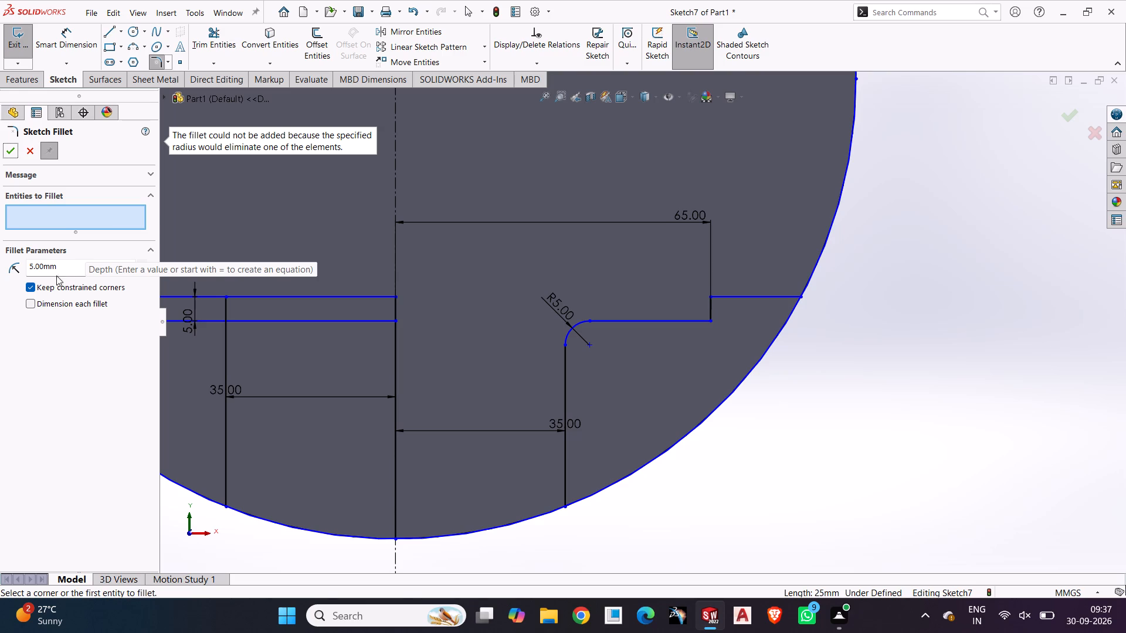
Add a 2 mm sketch fillet at the outer step corner on the 65 mm vertical line.
drag(57, 271, 0, 287)
key(2)
key(Return)
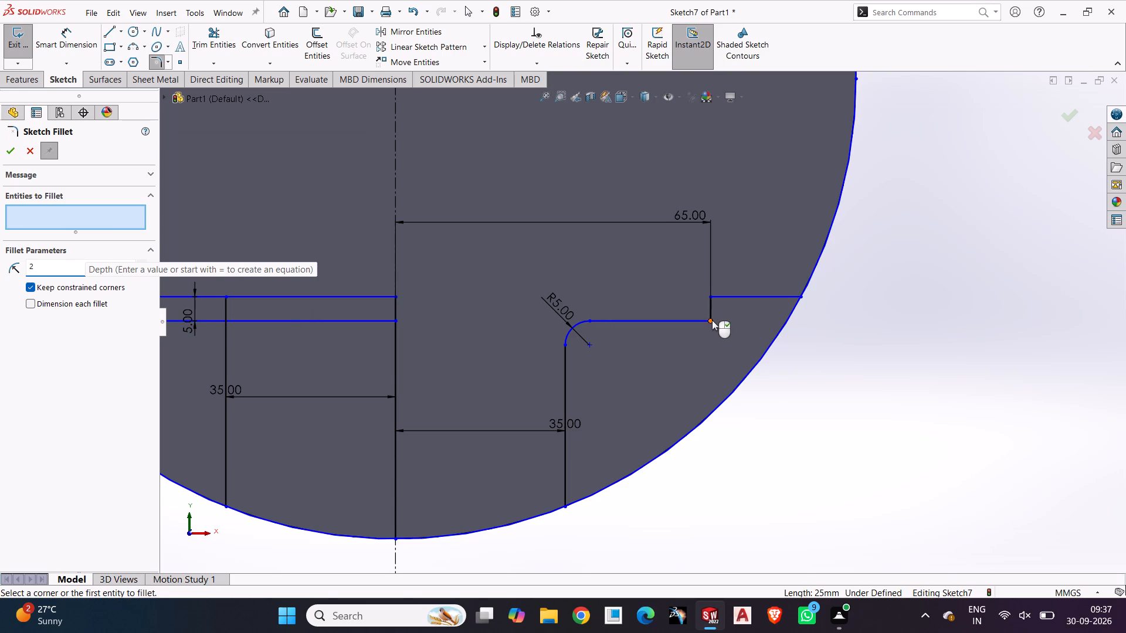
click(712, 320)
click(11, 156)
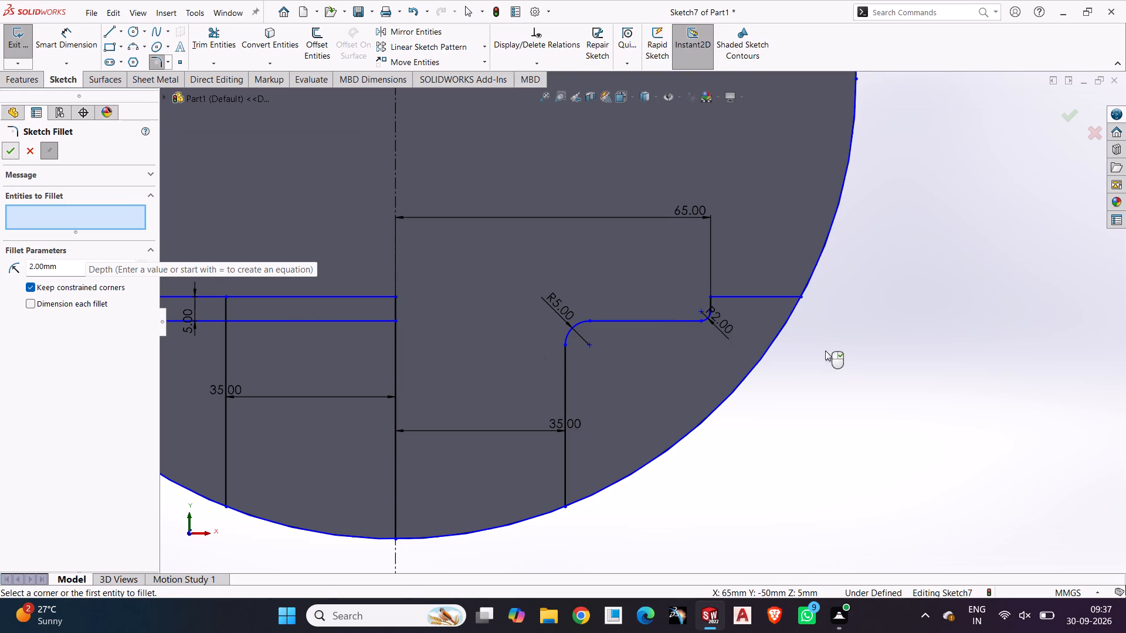
click(948, 397)
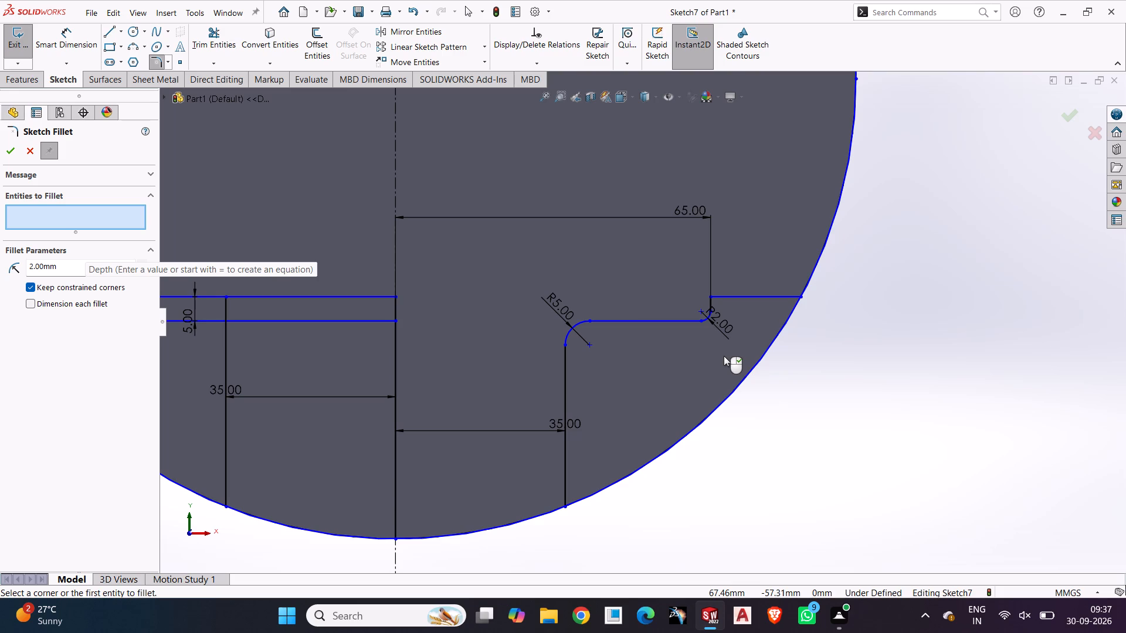
Trim the circle's bottom arcs from the right 35 mm vertical line round to the lower-left horizontal line.
scroll(785, 352, down, 2)
scroll(786, 369, up, 2)
scroll(488, 446, up, 2)
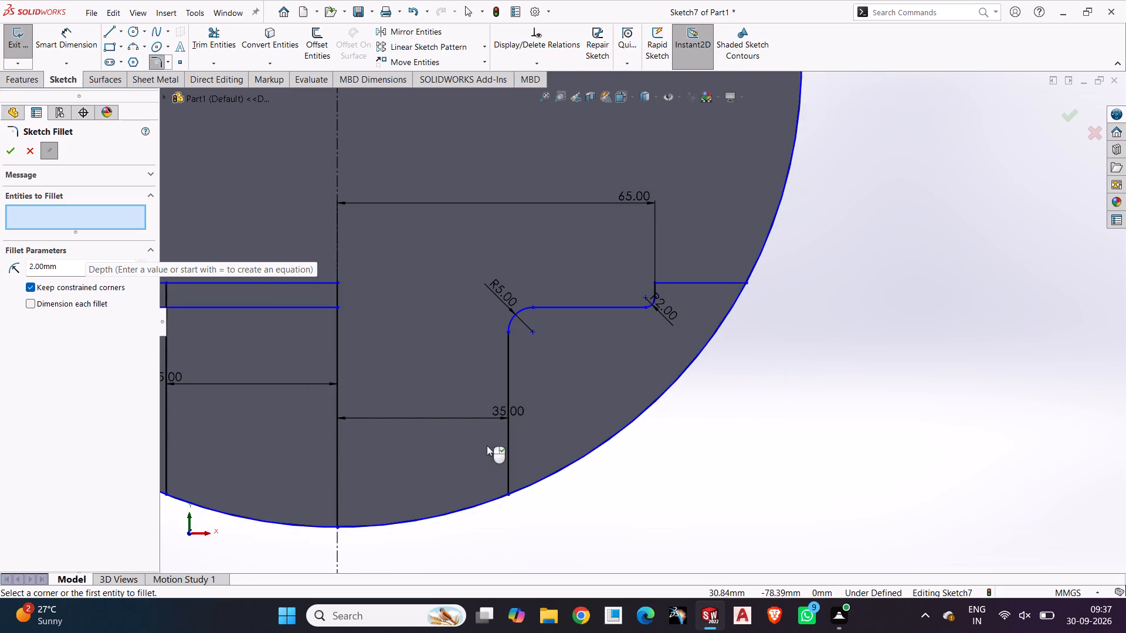
scroll(487, 445, up, 1)
scroll(465, 387, down, 2)
scroll(501, 404, up, 2)
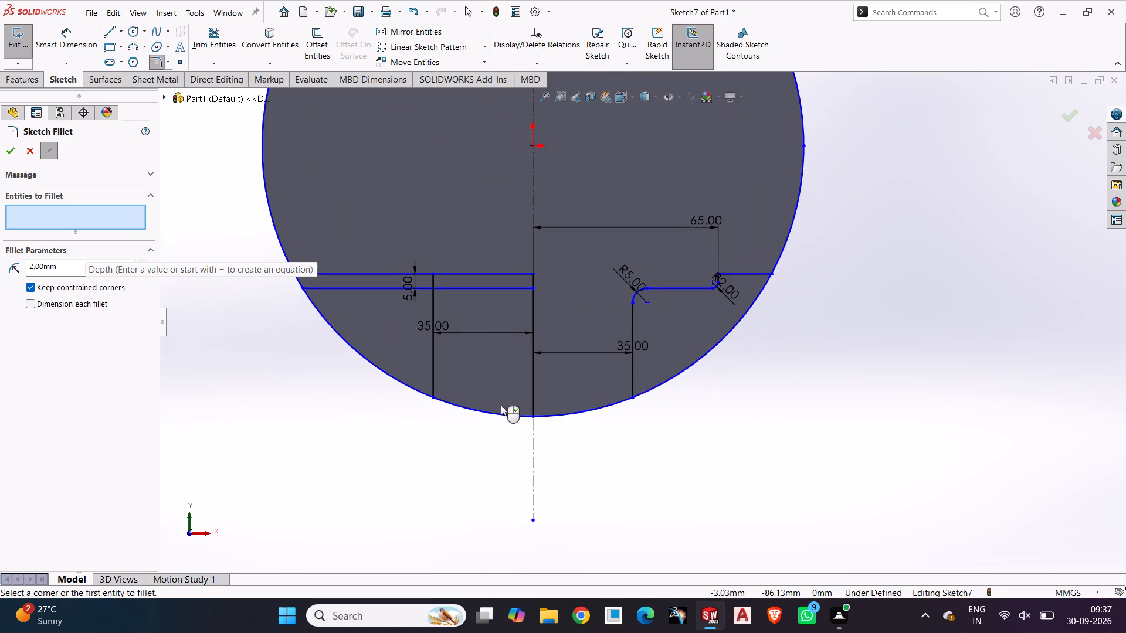
click(209, 41)
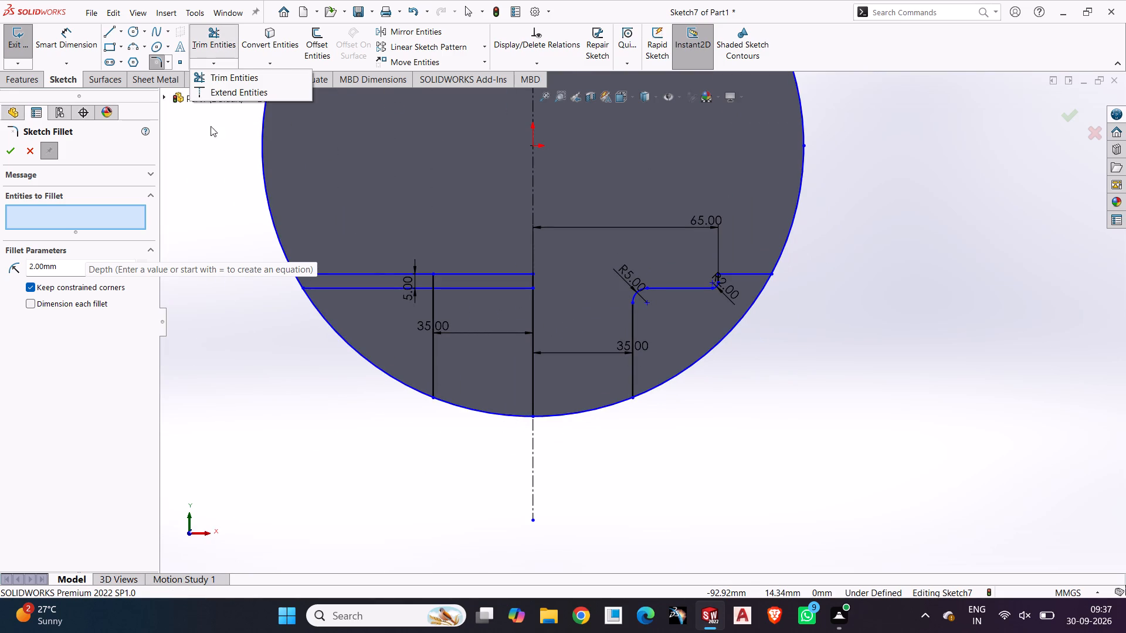
click(216, 47)
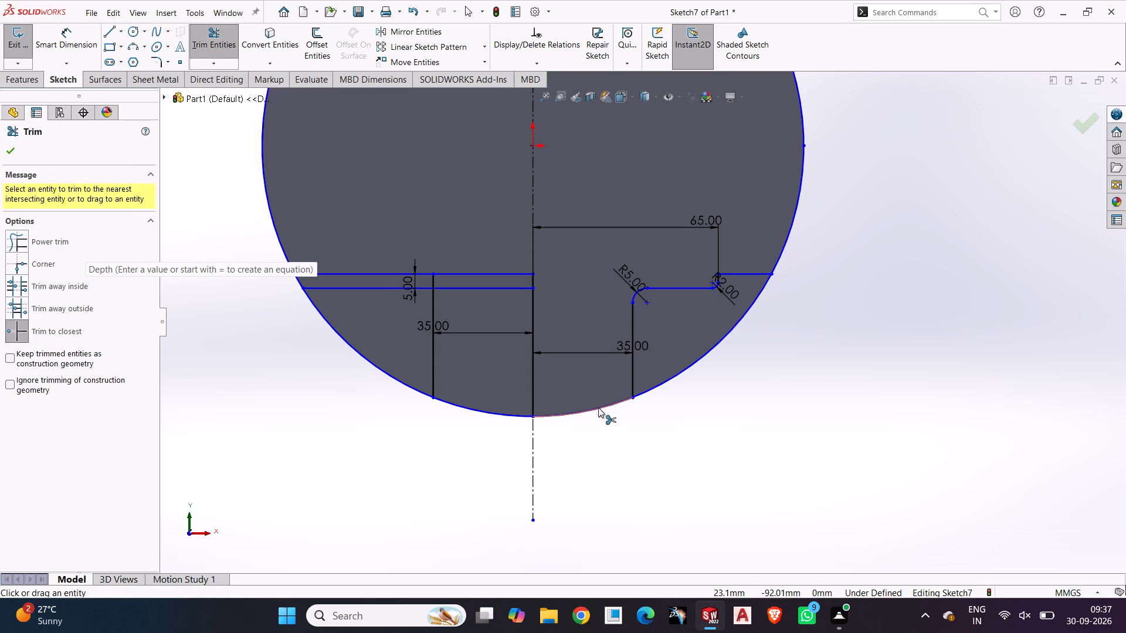
click(598, 407)
click(520, 418)
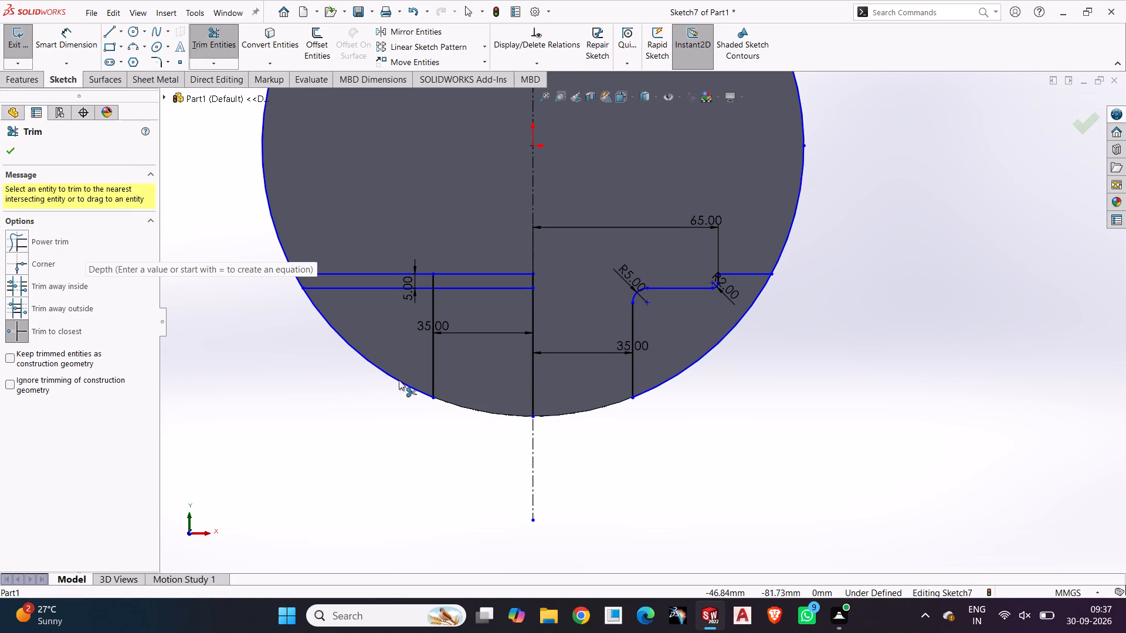
click(399, 380)
Trim away the solid centre vertical line, both left-side horizontal lines and the left vertical line.
click(474, 270)
click(480, 275)
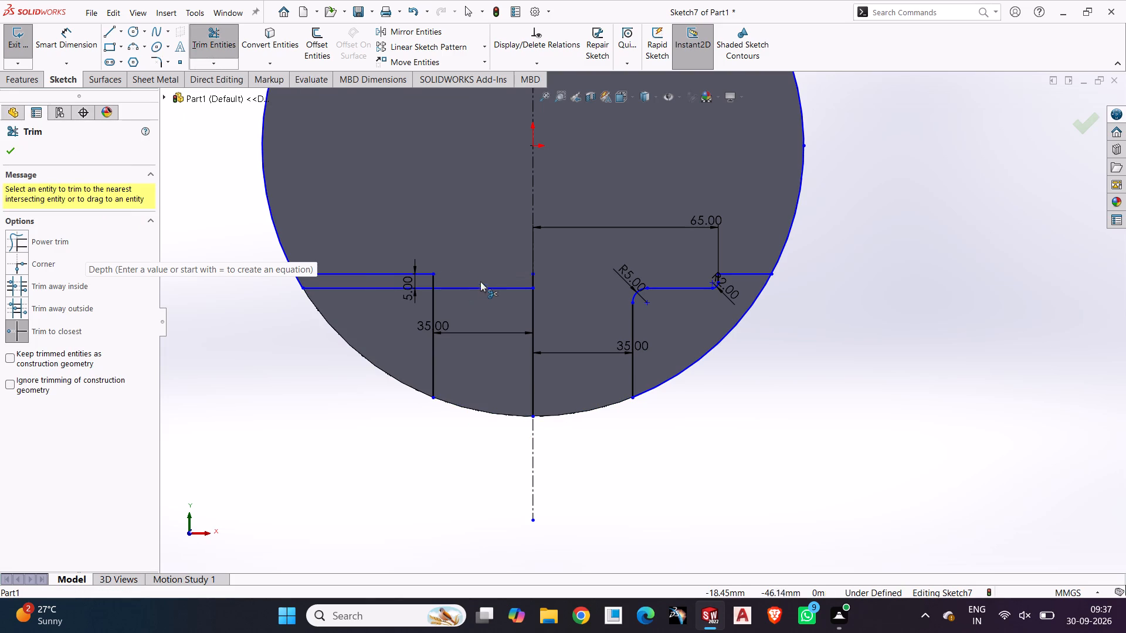
click(480, 288)
click(536, 291)
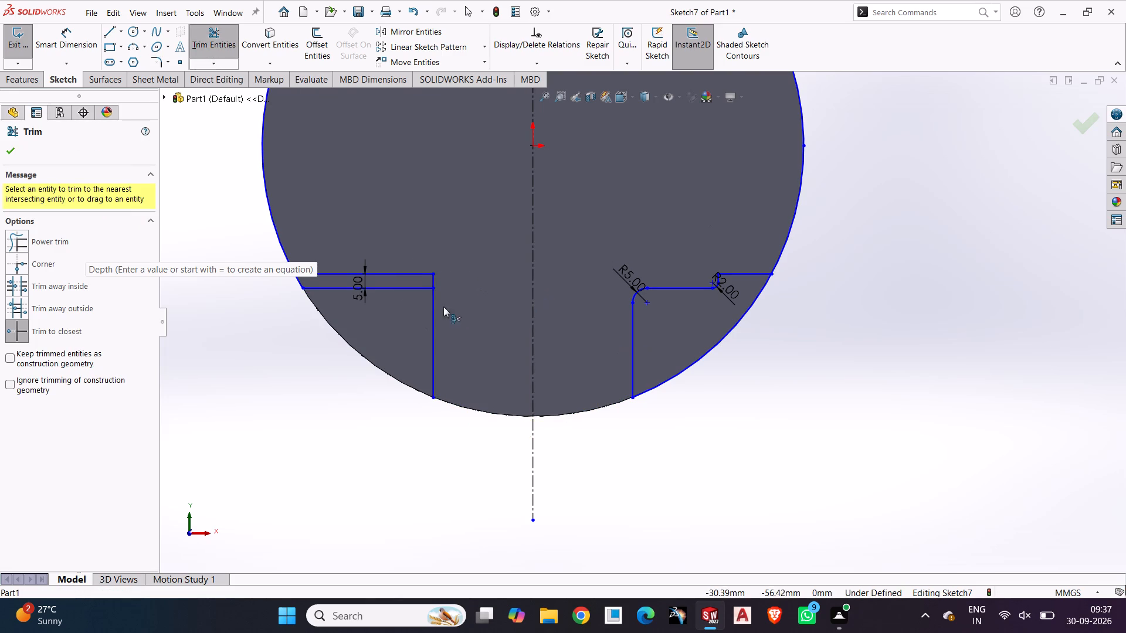
click(413, 288)
click(413, 271)
click(437, 290)
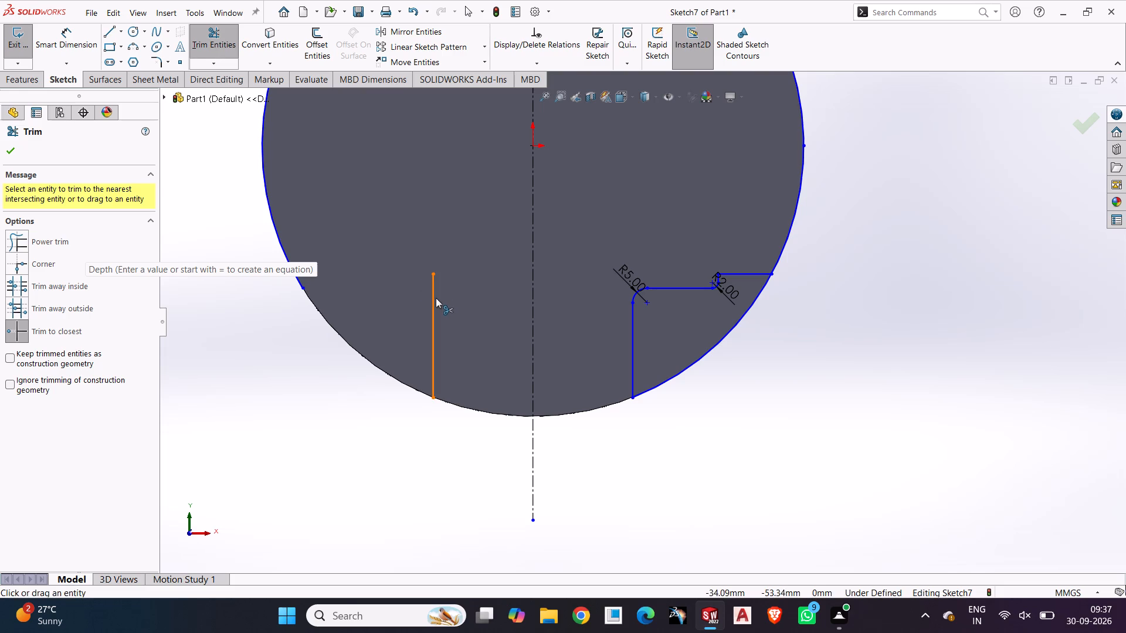
click(436, 298)
Trim the remaining circle arcs outside the right-hand profile, keeping only the arc that closes it.
click(800, 195)
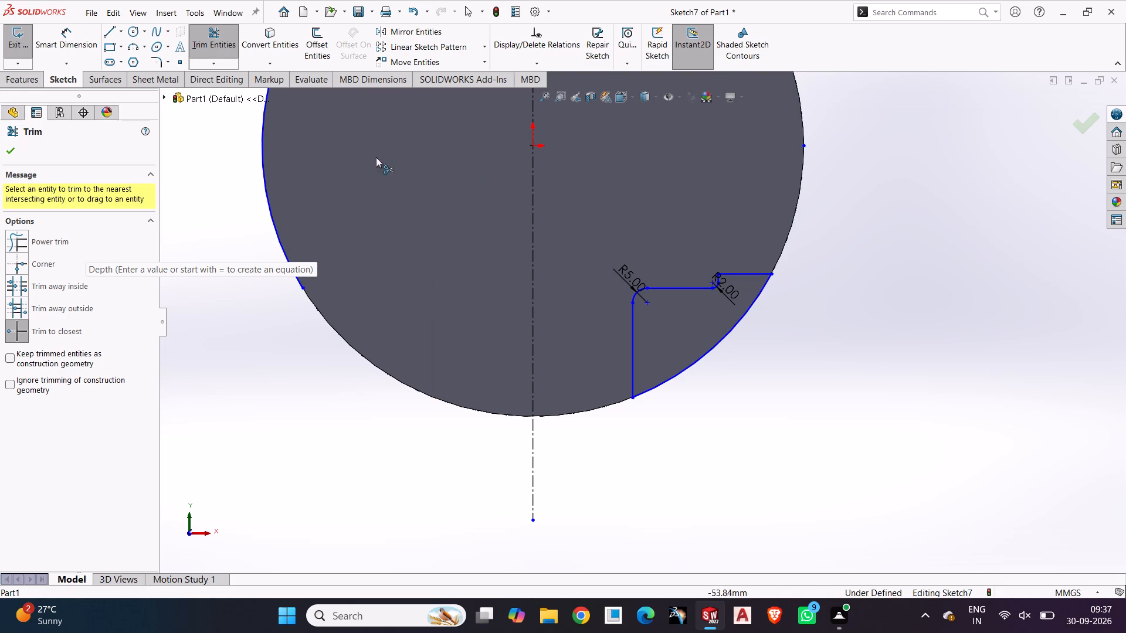
click(272, 222)
scroll(494, 333, up, 2)
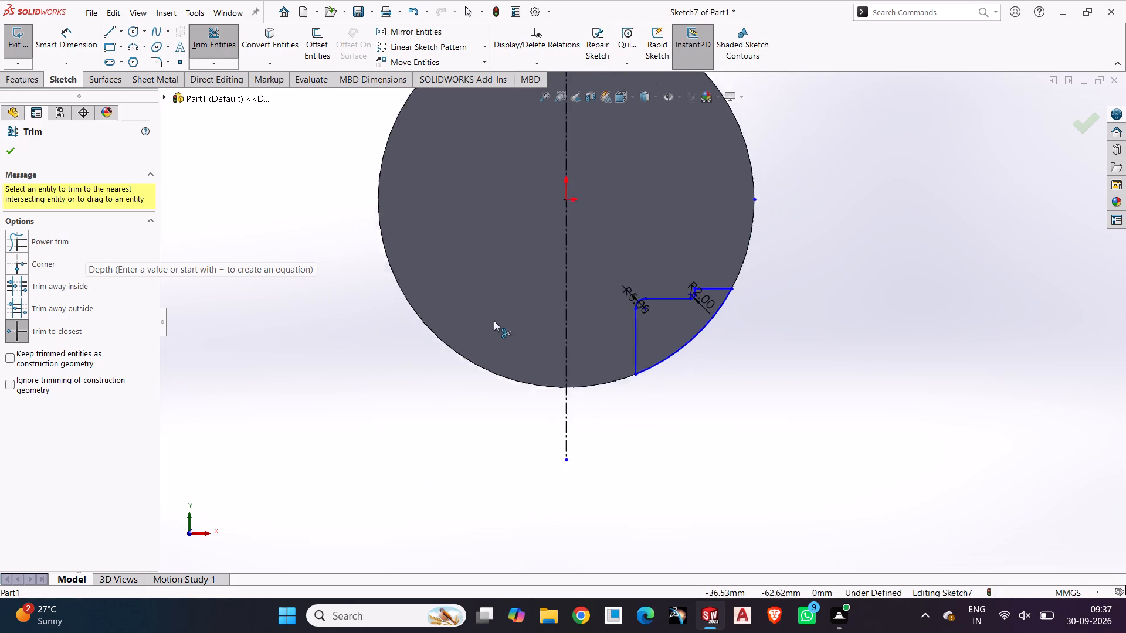
scroll(494, 321, up, 2)
scroll(497, 281, down, 3)
scroll(520, 291, up, 3)
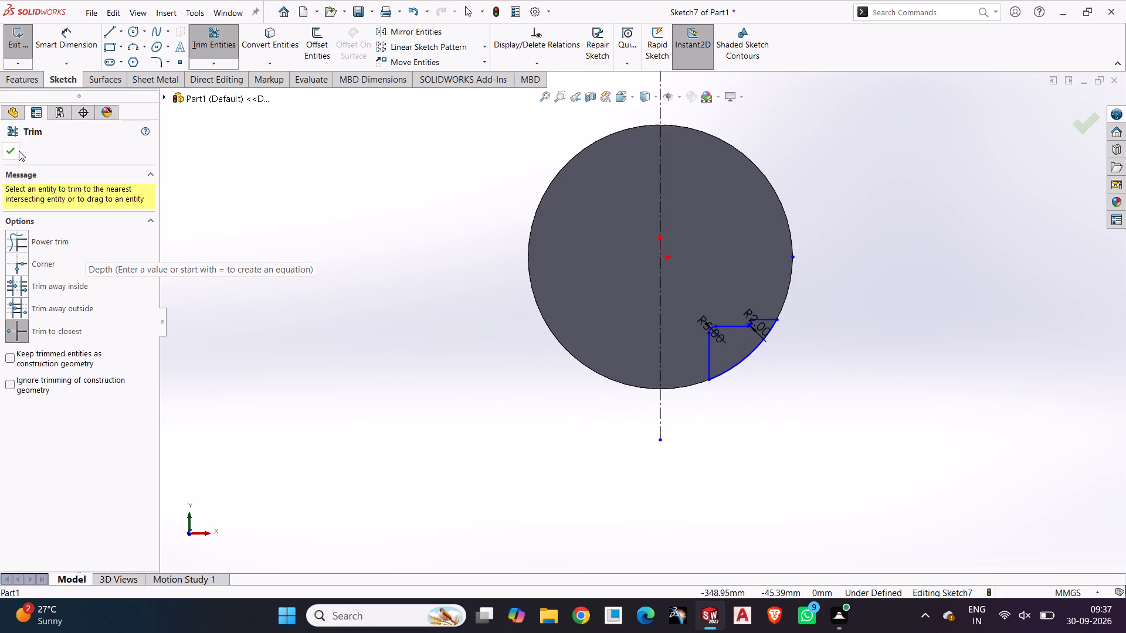
click(19, 151)
Mirror the closed filleted step profile, including its arc, about the vertical centreline.
click(415, 33)
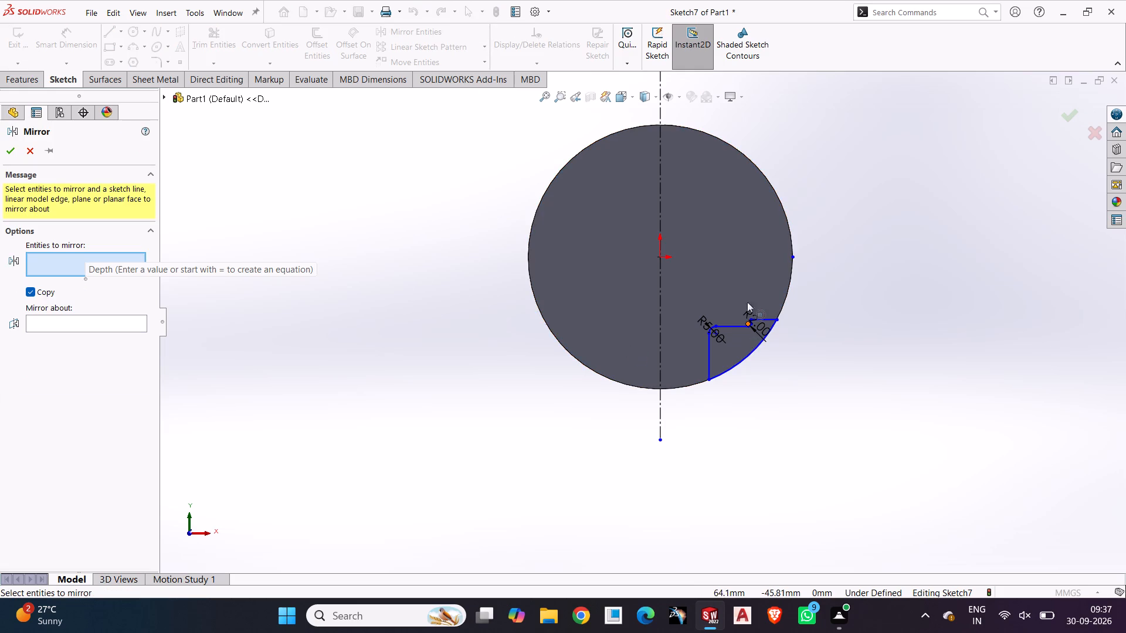
drag(690, 268, 812, 405)
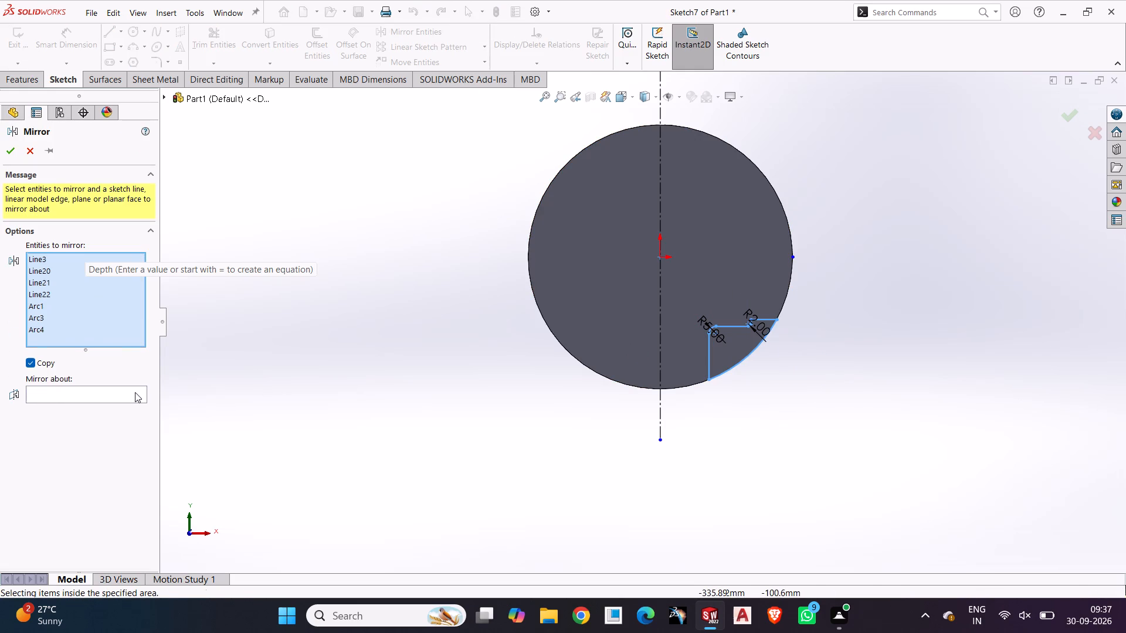
click(135, 392)
click(663, 406)
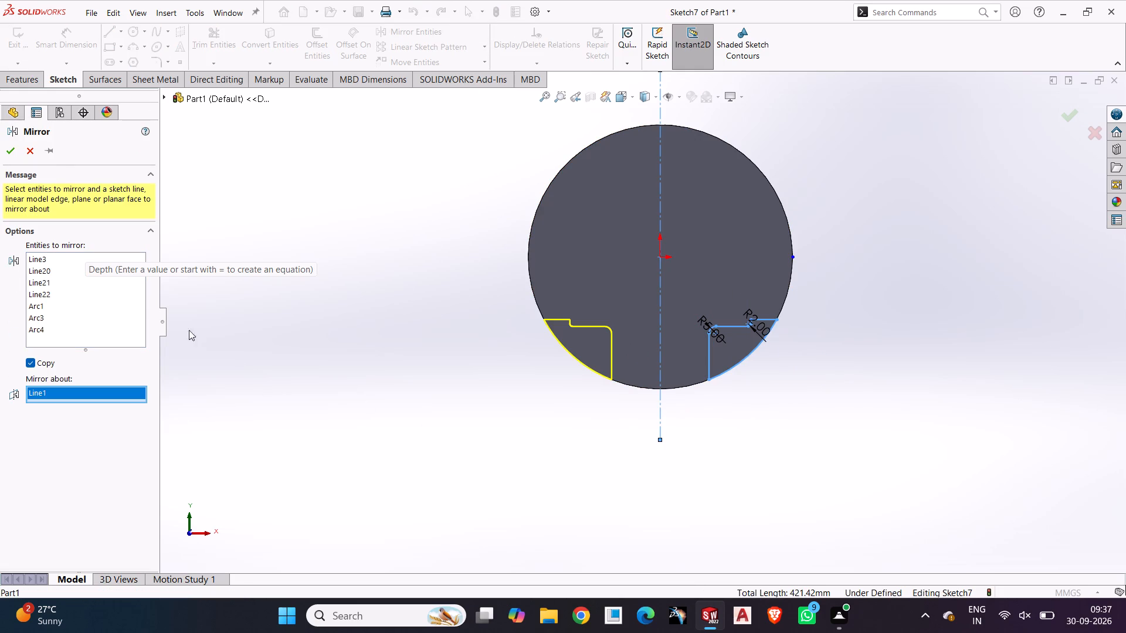
click(14, 153)
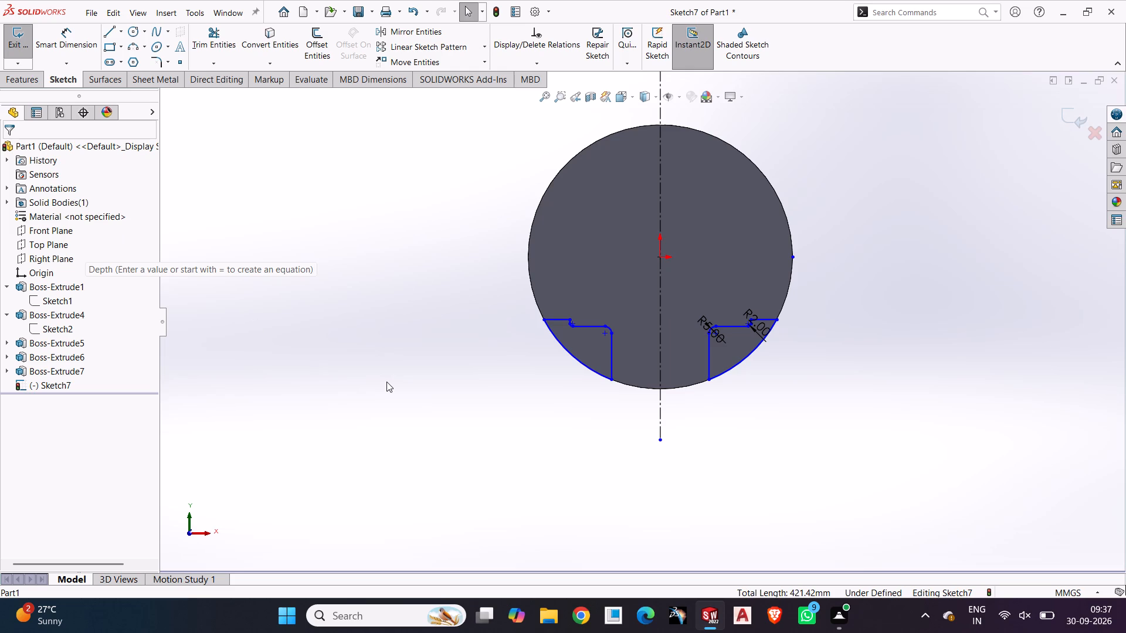
Extrude the two mirrored step profiles as a blind 105 mm boss merged with the discs.
click(30, 81)
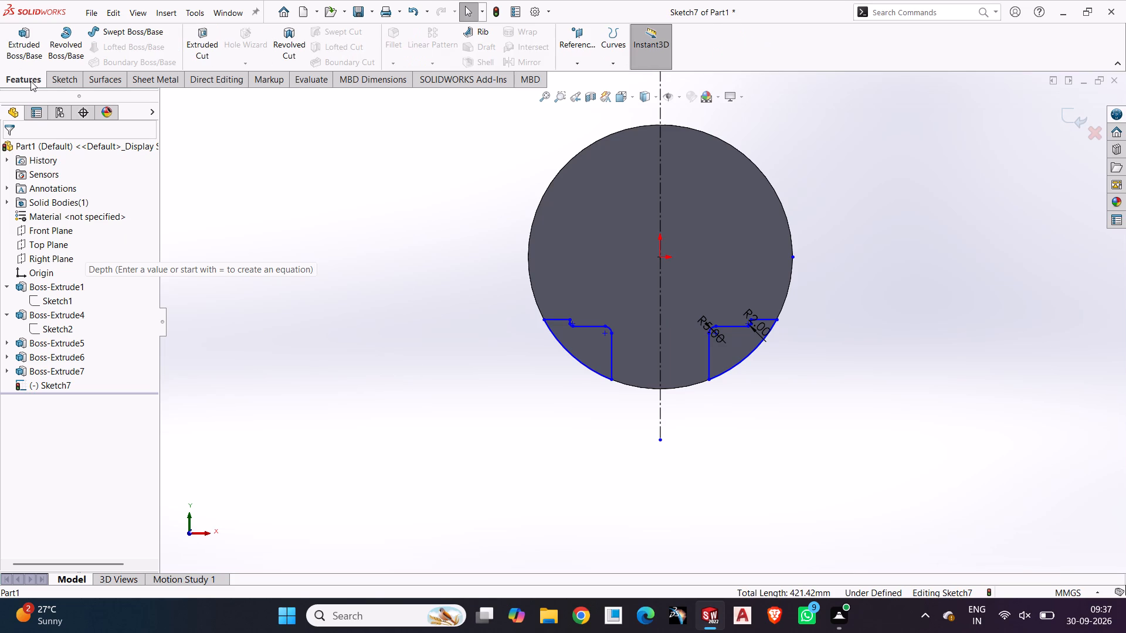
click(15, 36)
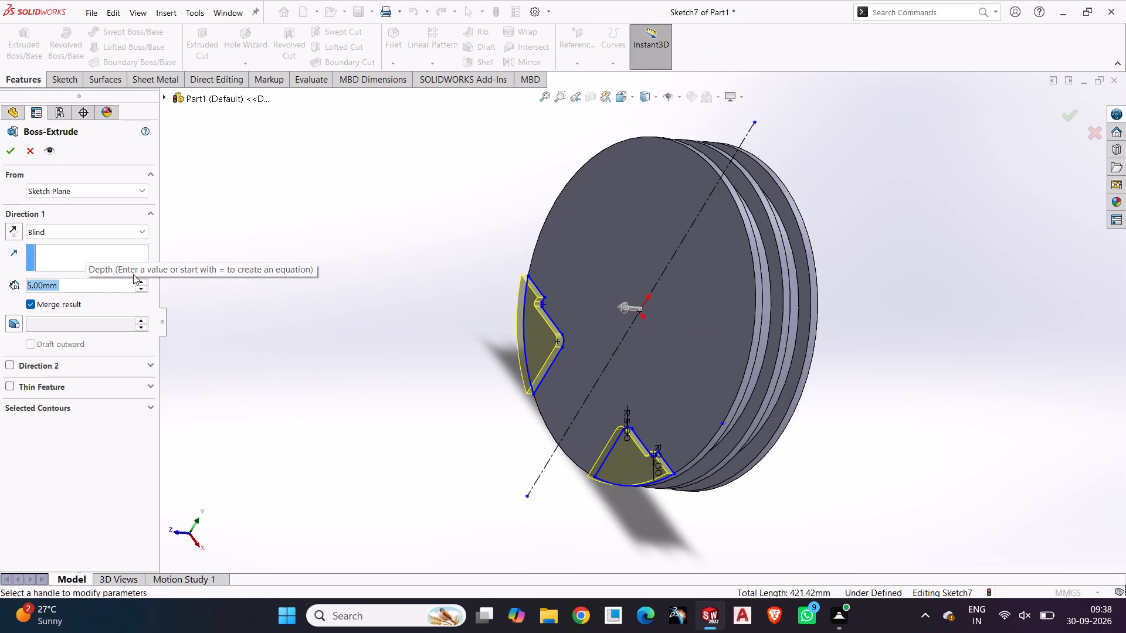
click(142, 279)
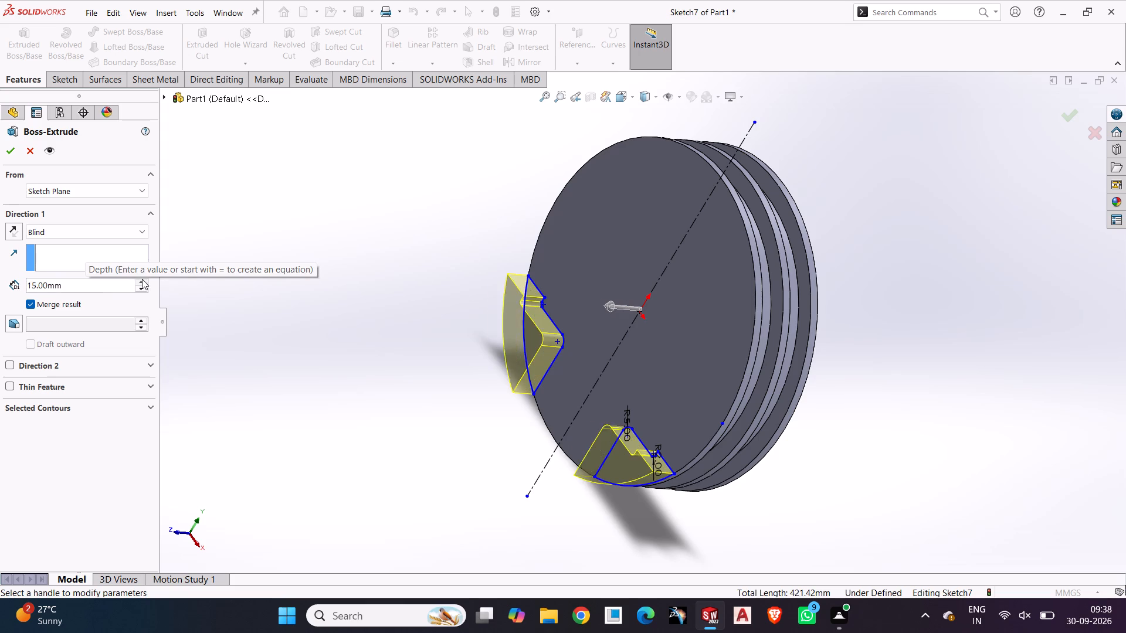
scroll(418, 377, up, 2)
middle_drag(418, 377, 473, 355)
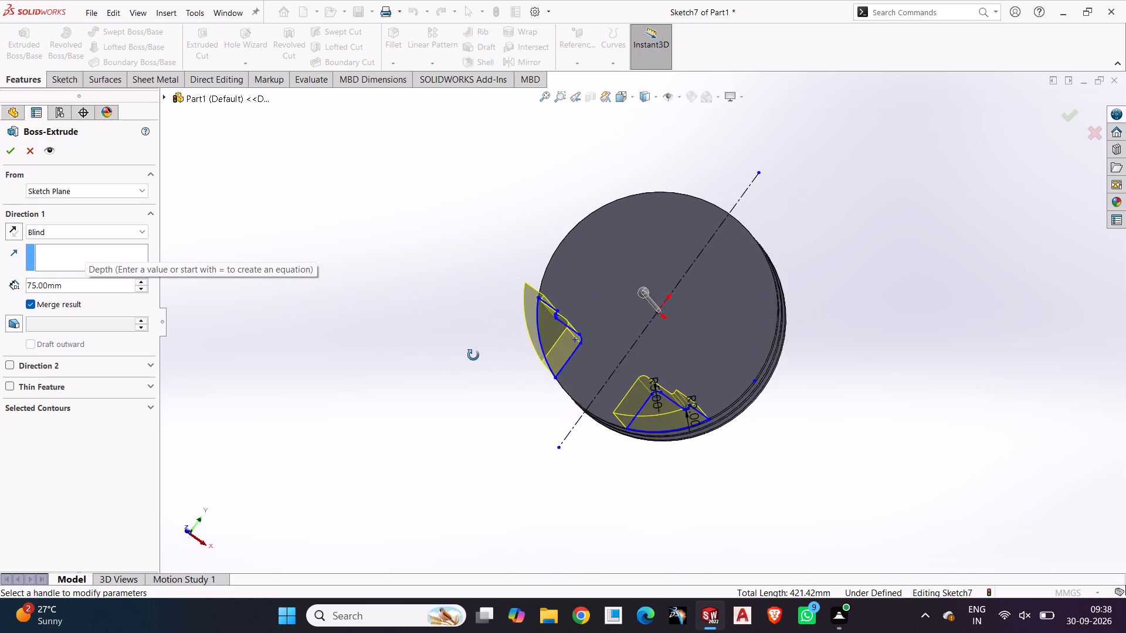
middle_drag(473, 355, 498, 186)
middle_drag(451, 384, 542, 341)
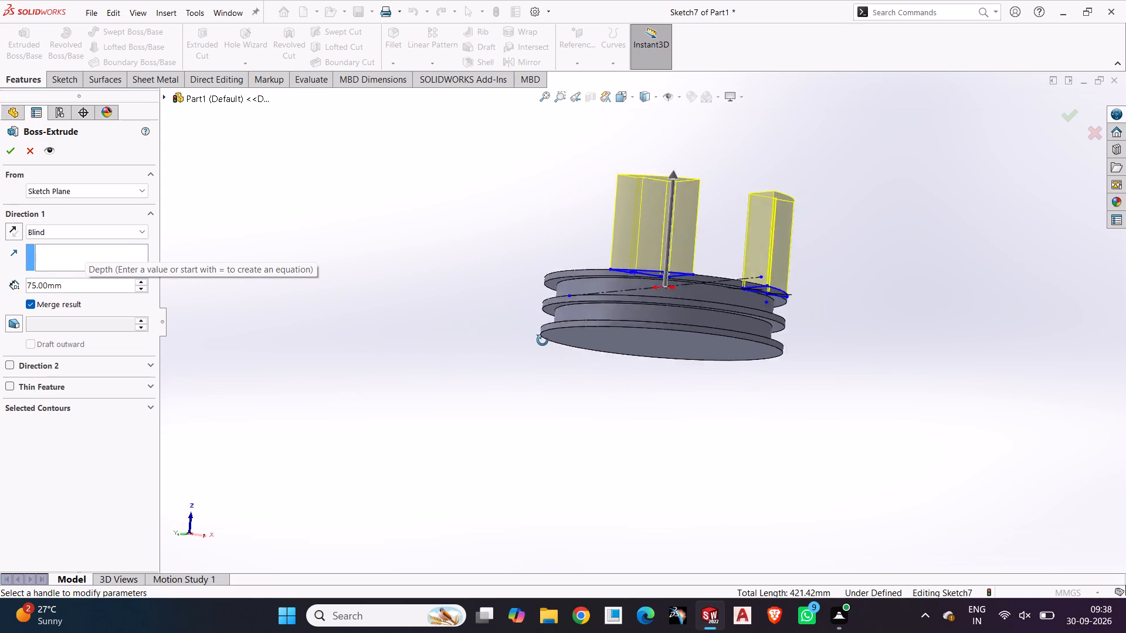
middle_drag(542, 341, 542, 356)
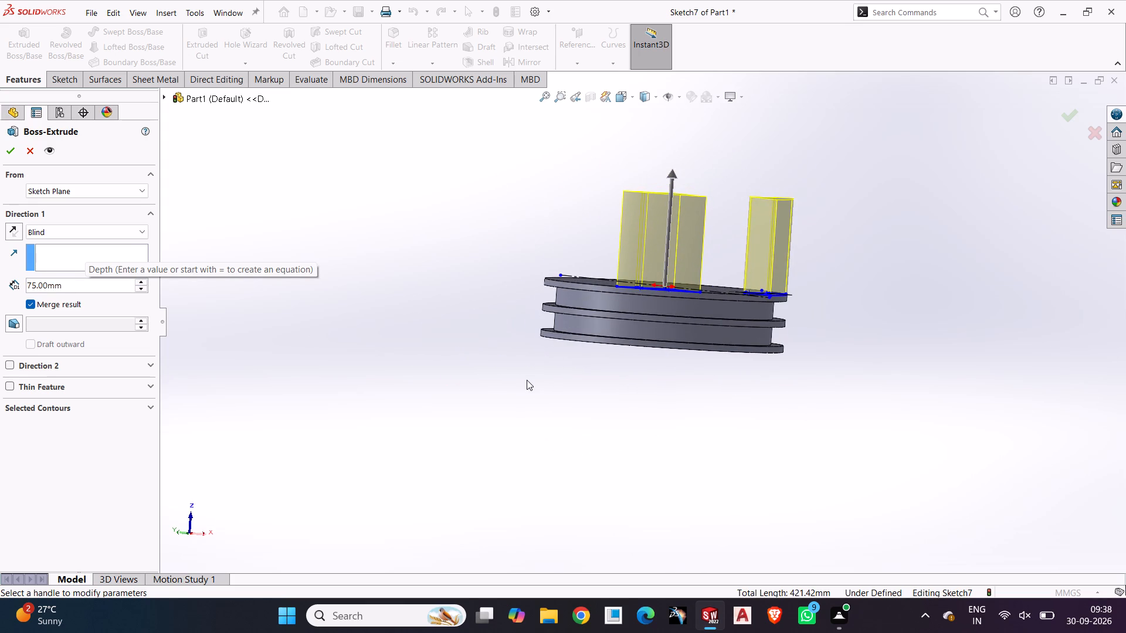
middle_drag(527, 380, 511, 527)
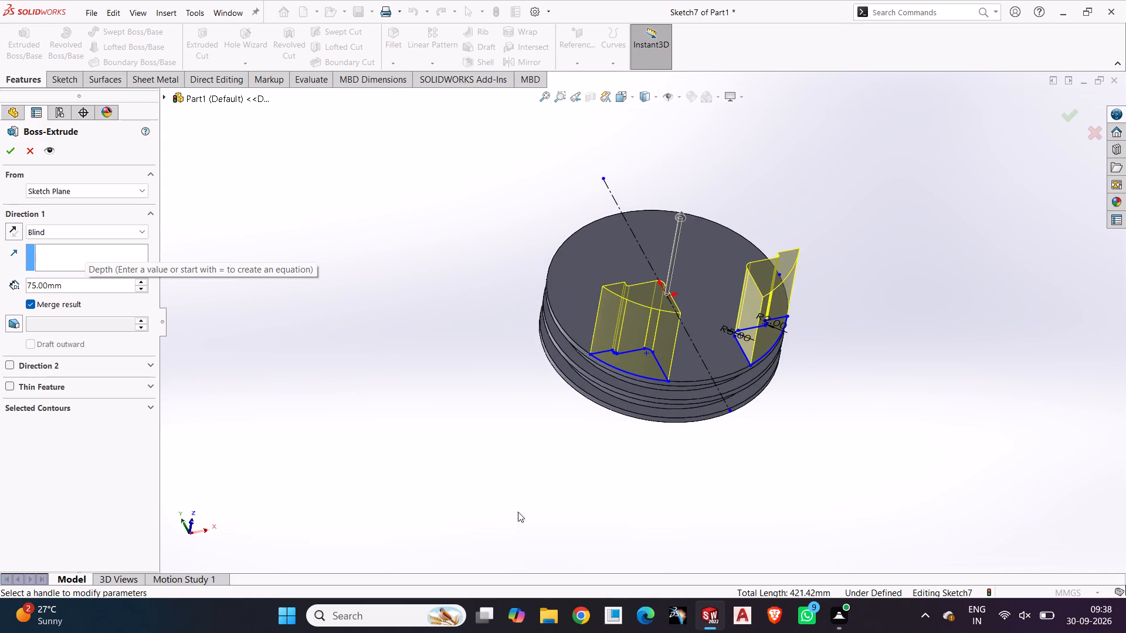
click(142, 281)
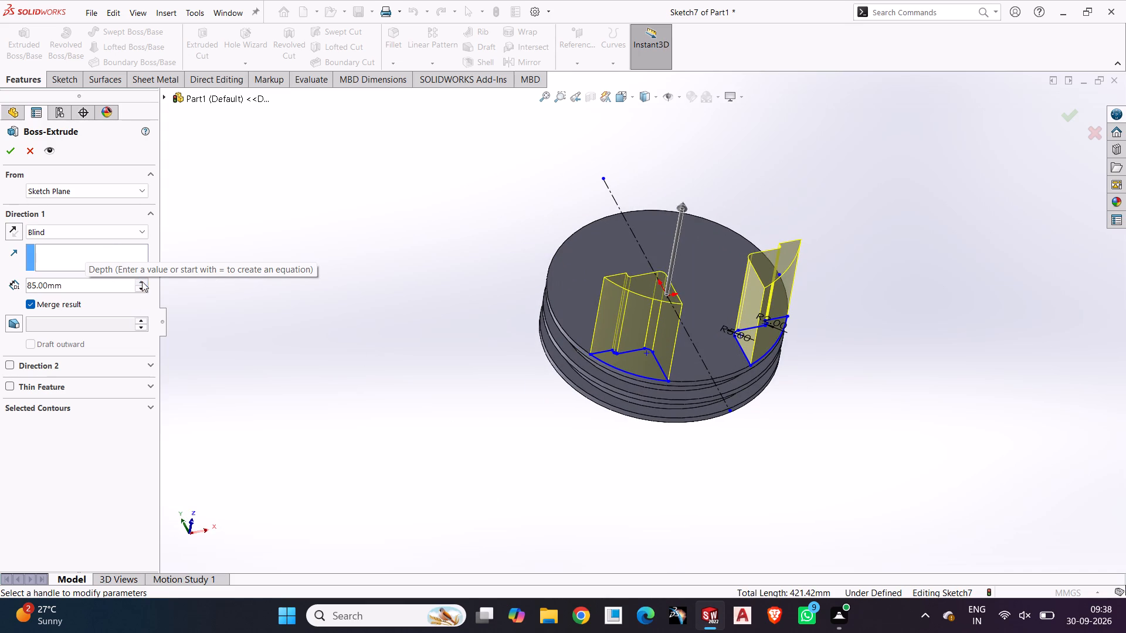
middle_drag(396, 390, 495, 367)
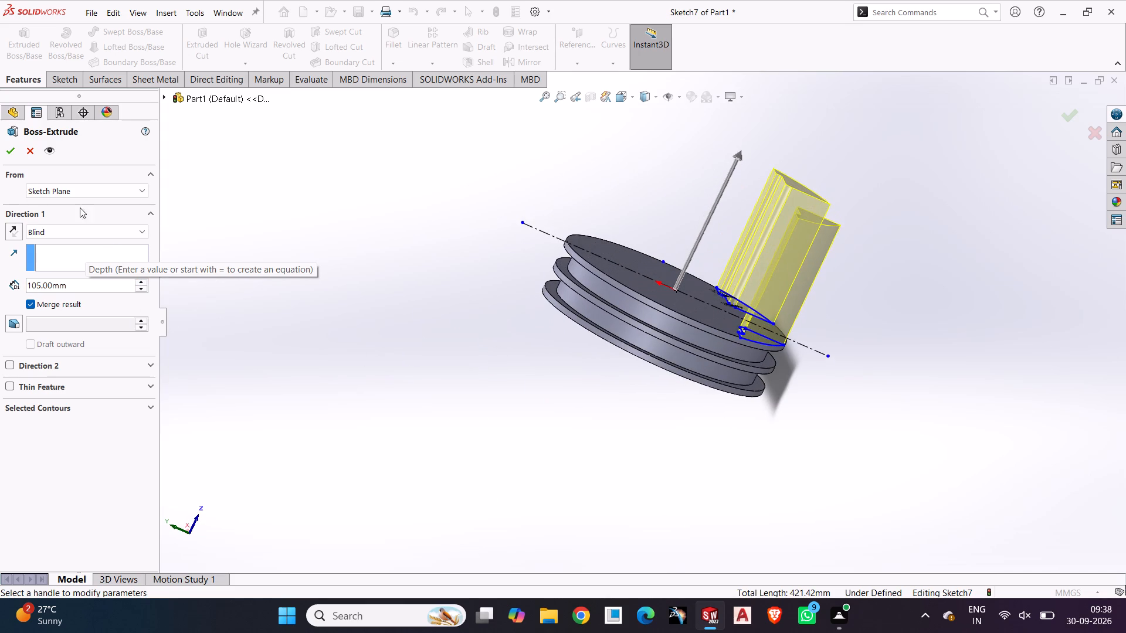
click(9, 159)
click(402, 334)
Start a sketch on the disc face carrying the two extruded blocks and convert its upper outer circular edge.
middle_drag(427, 357, 428, 358)
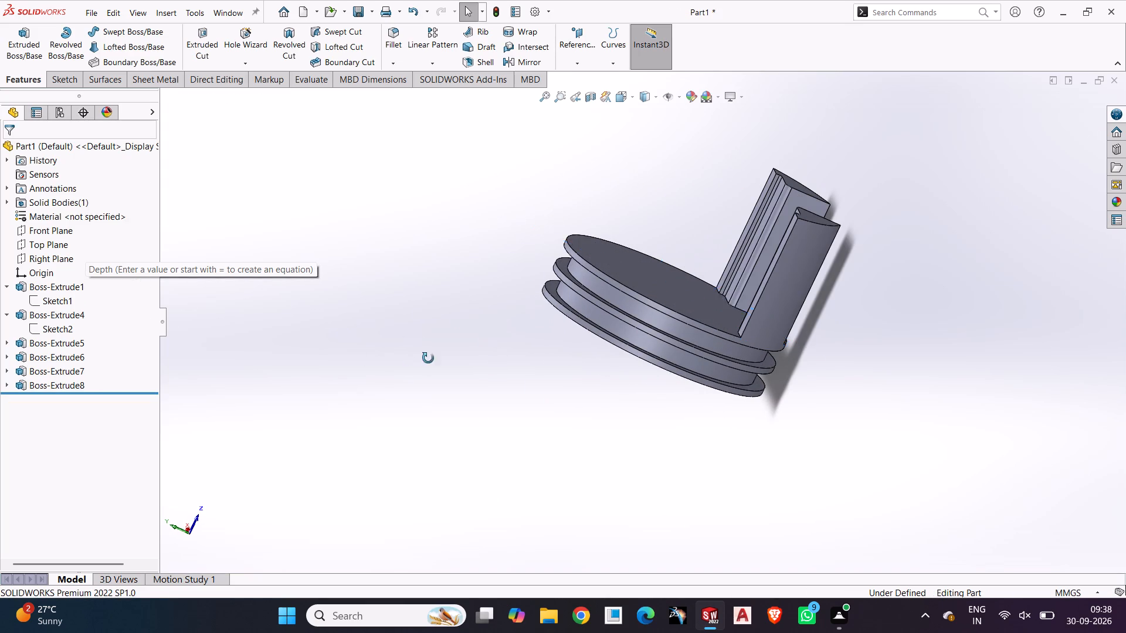
middle_drag(428, 358, 430, 484)
middle_drag(626, 260, 535, 322)
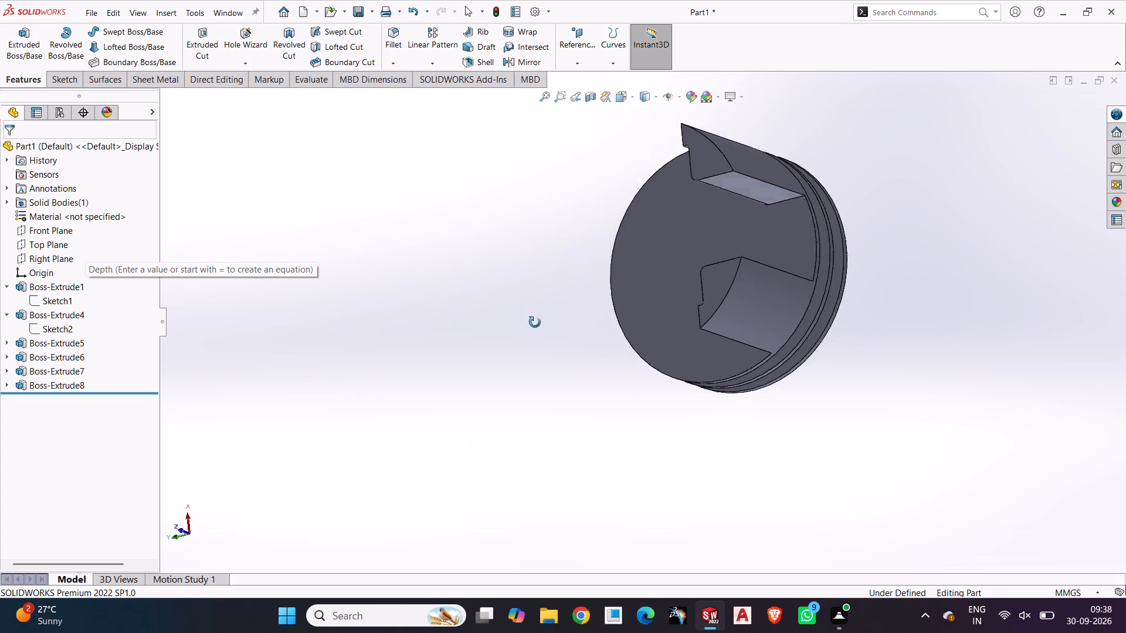
middle_drag(535, 322, 531, 312)
middle_drag(664, 233, 769, 284)
click(626, 255)
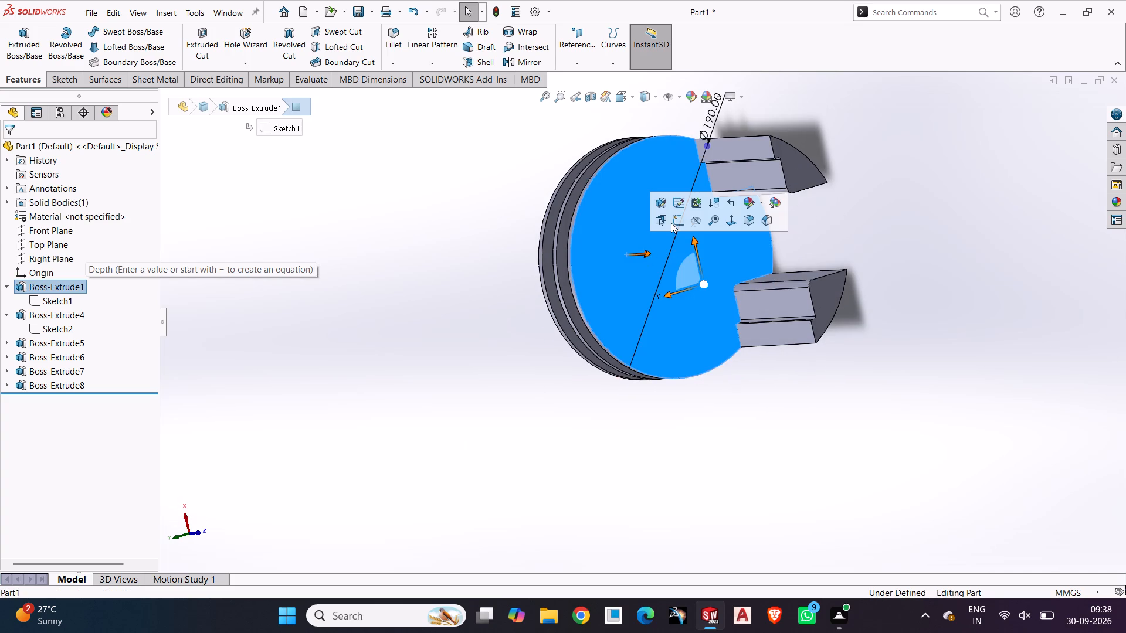
click(680, 222)
click(334, 284)
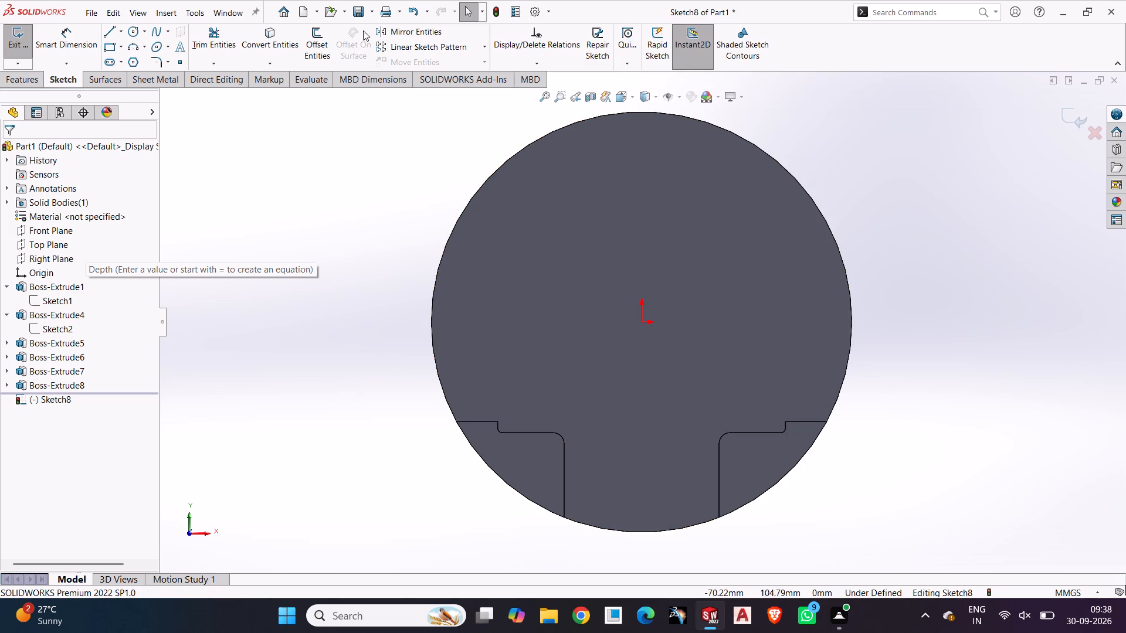
click(280, 39)
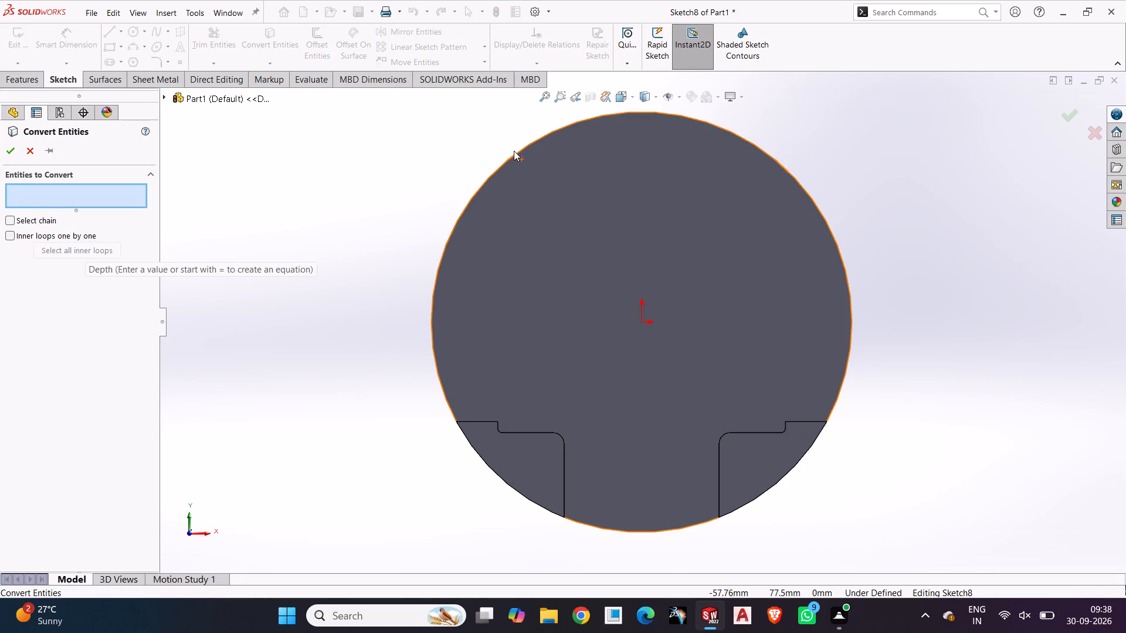
click(515, 154)
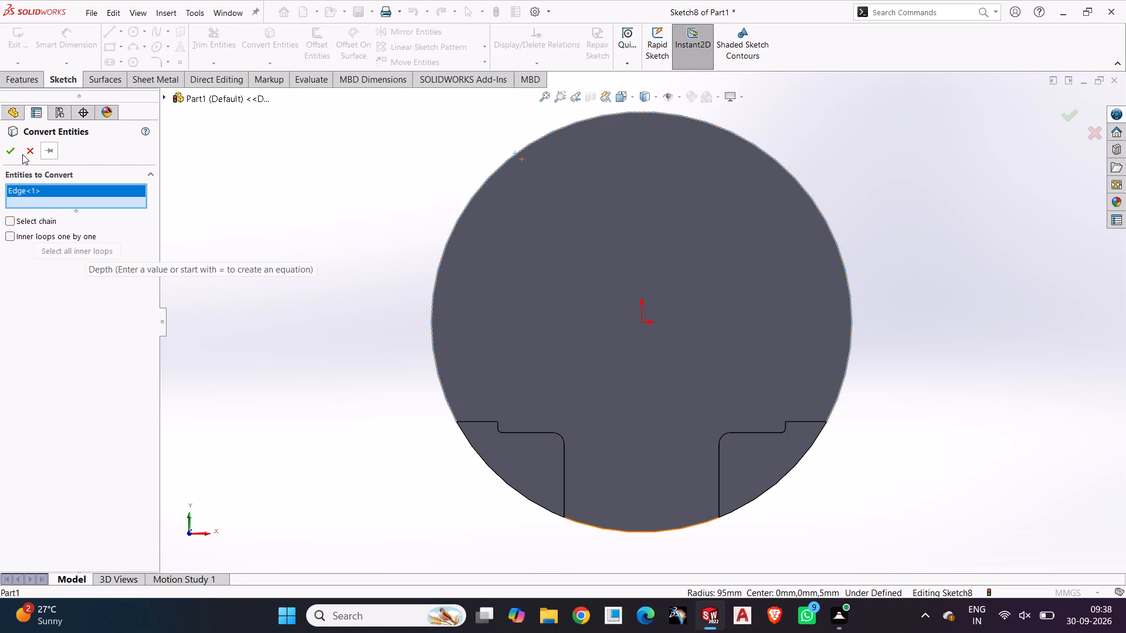
click(2, 154)
click(301, 206)
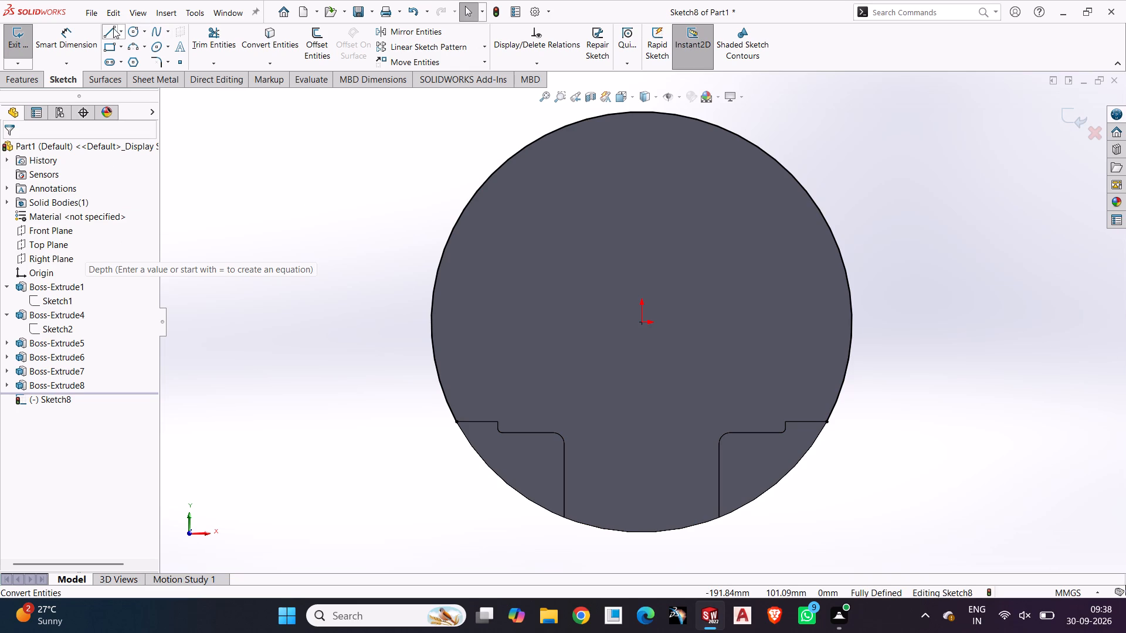
Draw a vertical centreline about 245 mm long through the origin, extending beyond the disc at both ends.
click(118, 28)
click(129, 66)
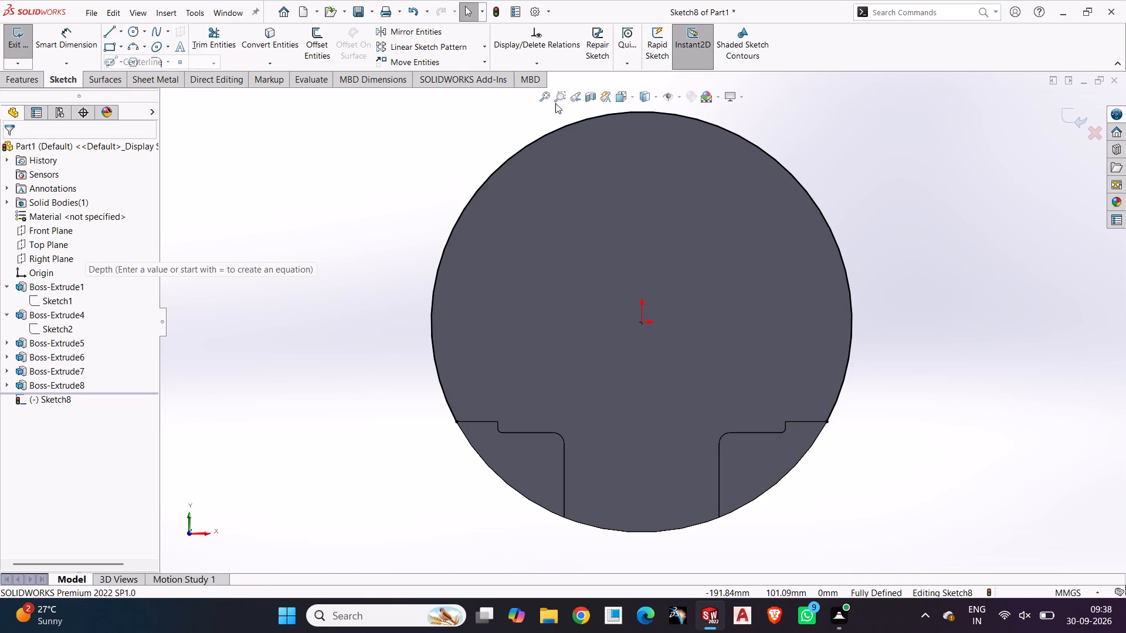
scroll(702, 160, up, 2)
click(639, 151)
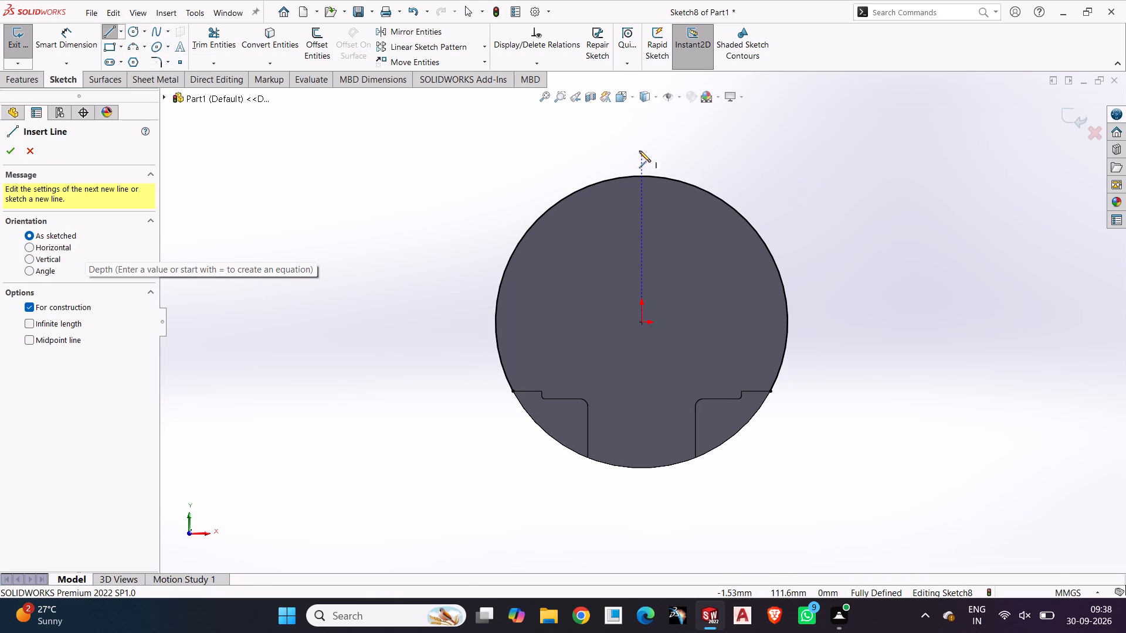
click(643, 526)
key(Escape)
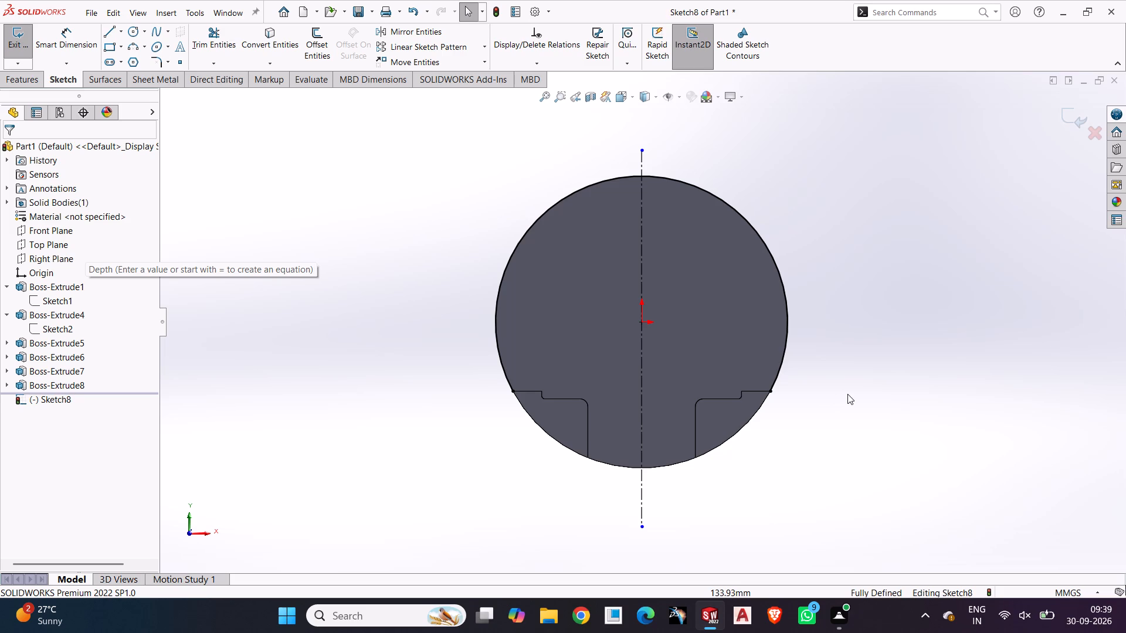
Sketch a vertical line upward from the origin along the centreline and dimension its length to 26 mm.
scroll(680, 198, down, 3)
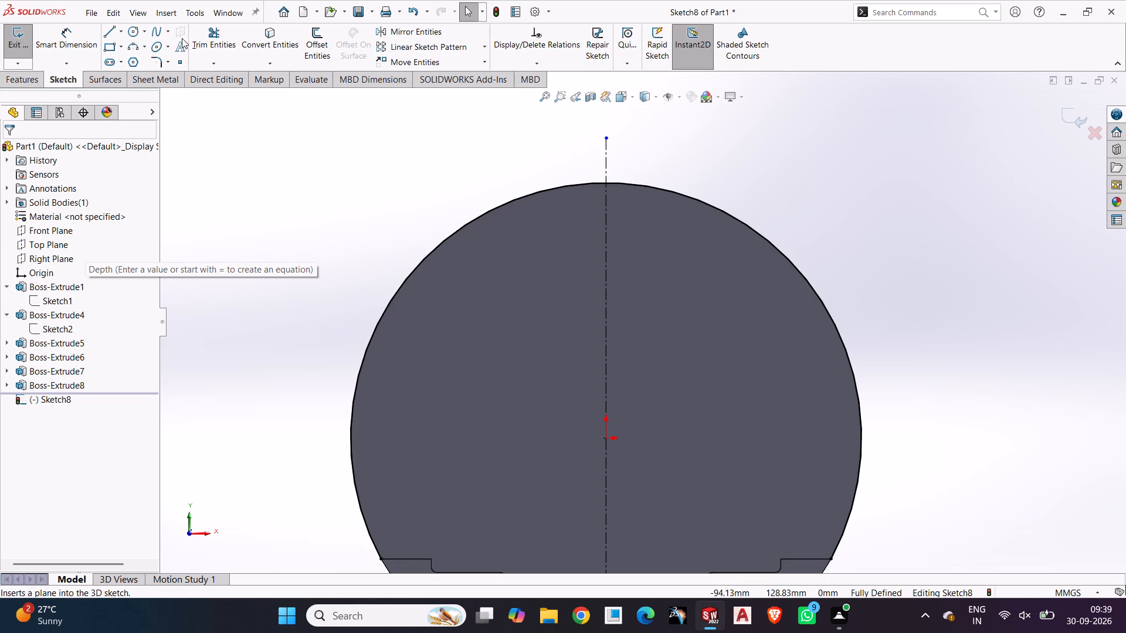
click(113, 31)
click(609, 438)
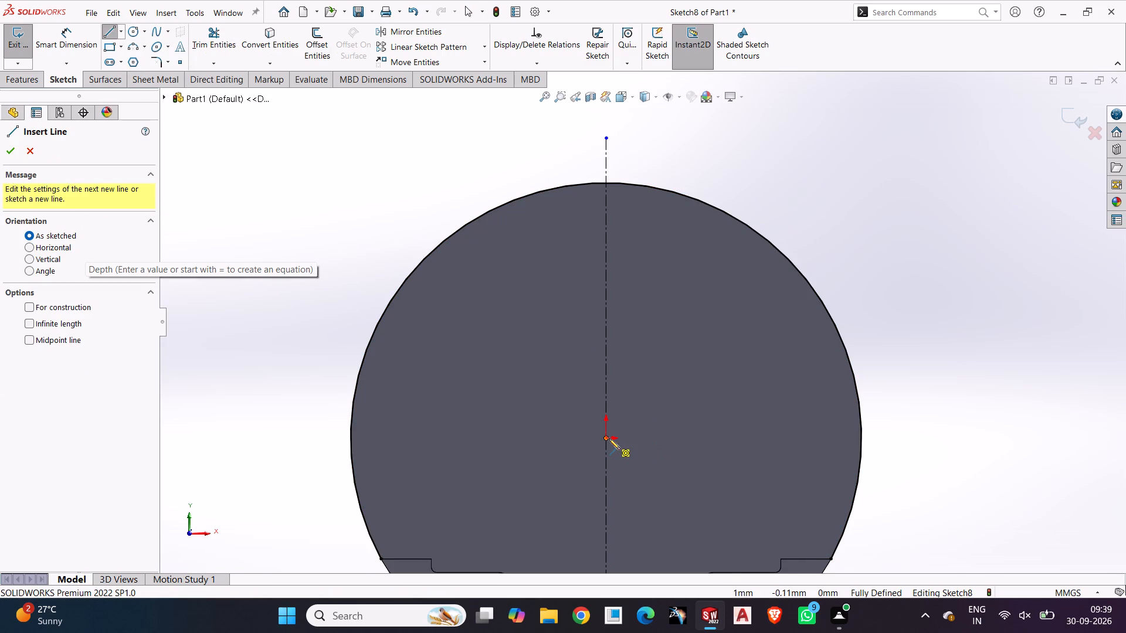
click(609, 315)
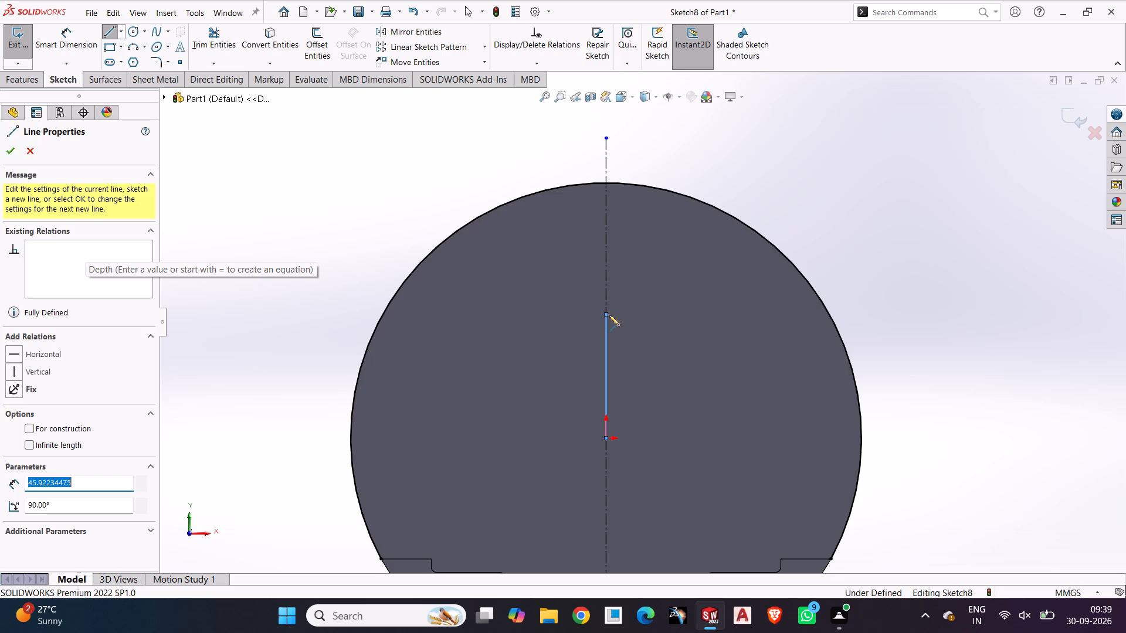
key(Escape)
click(67, 27)
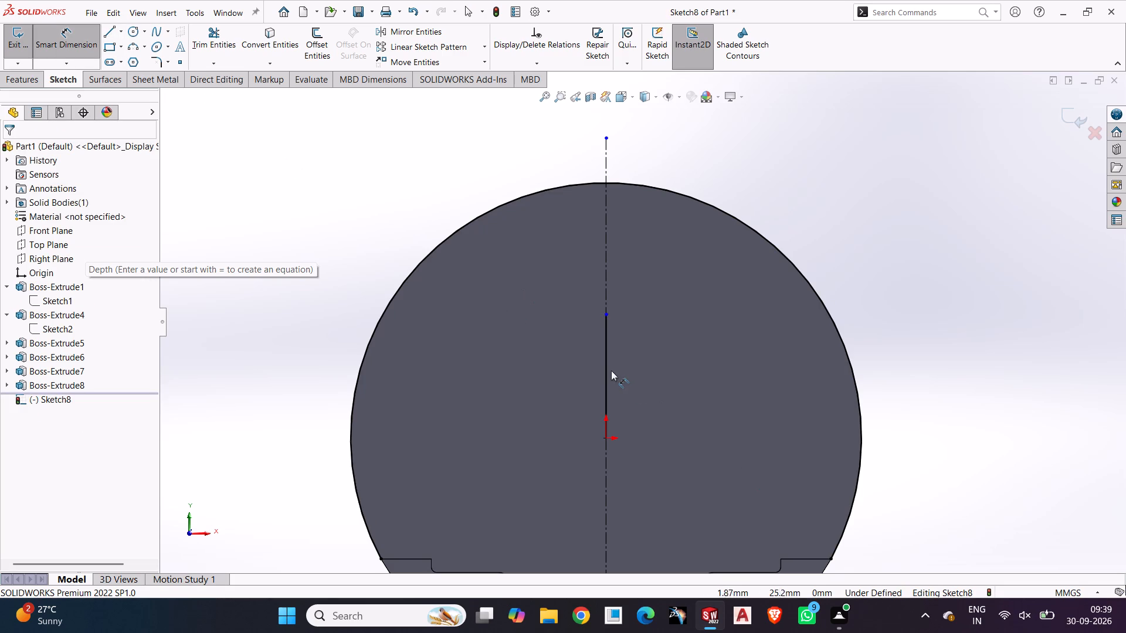
click(607, 355)
drag(925, 354, 927, 362)
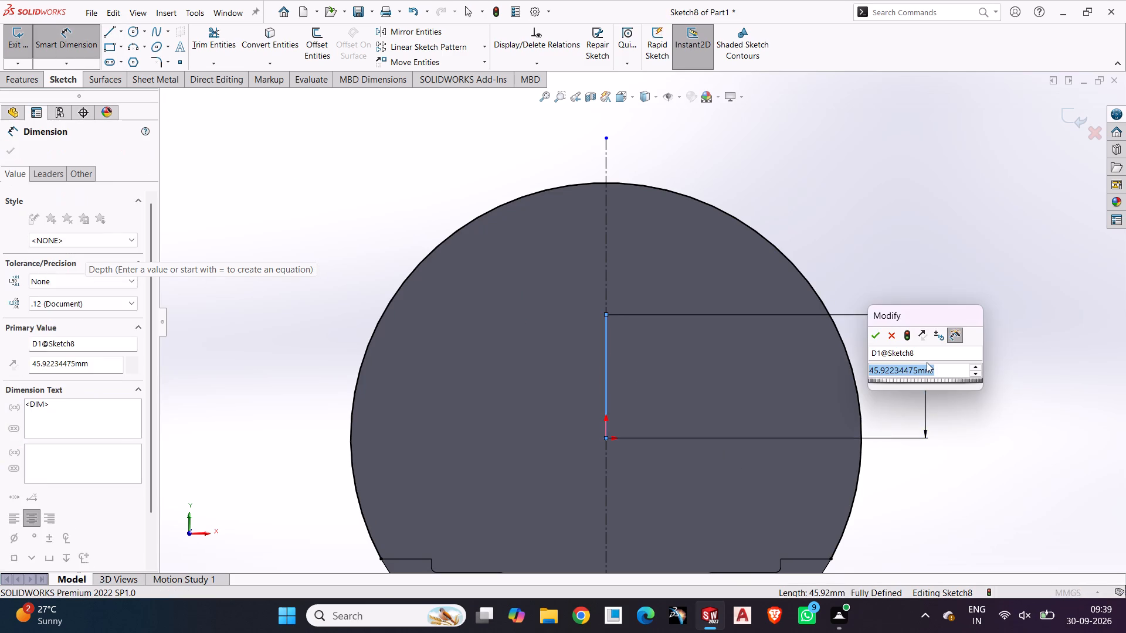
text(26)
key(Return)
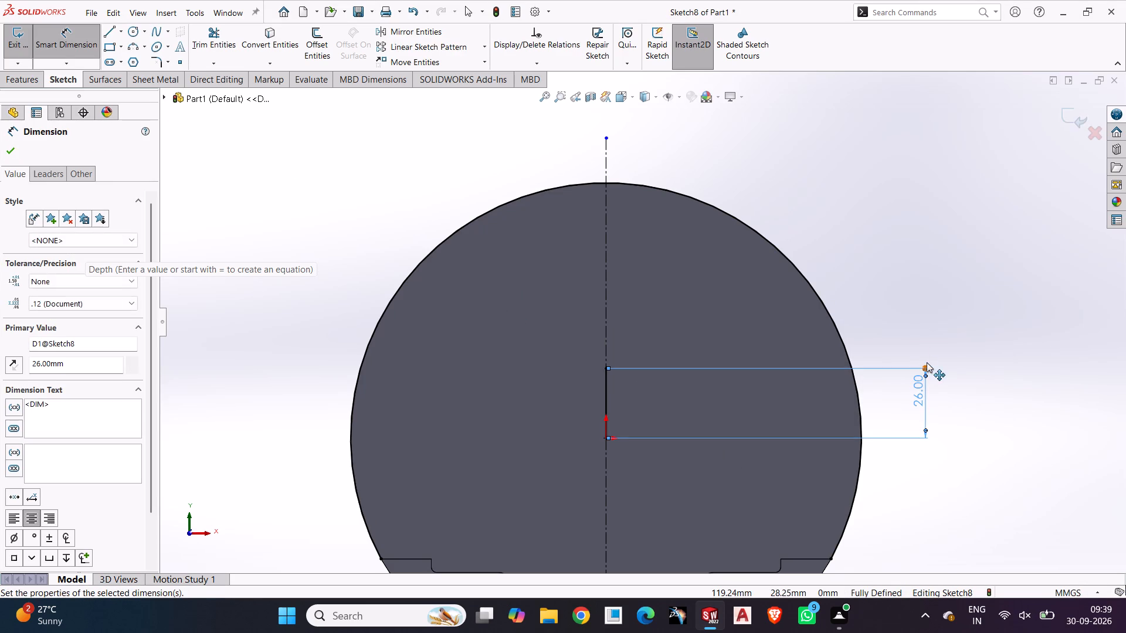
click(935, 322)
Draw a vertical line from the top of the converted circle down to the upper end of the 26 mm line.
click(112, 33)
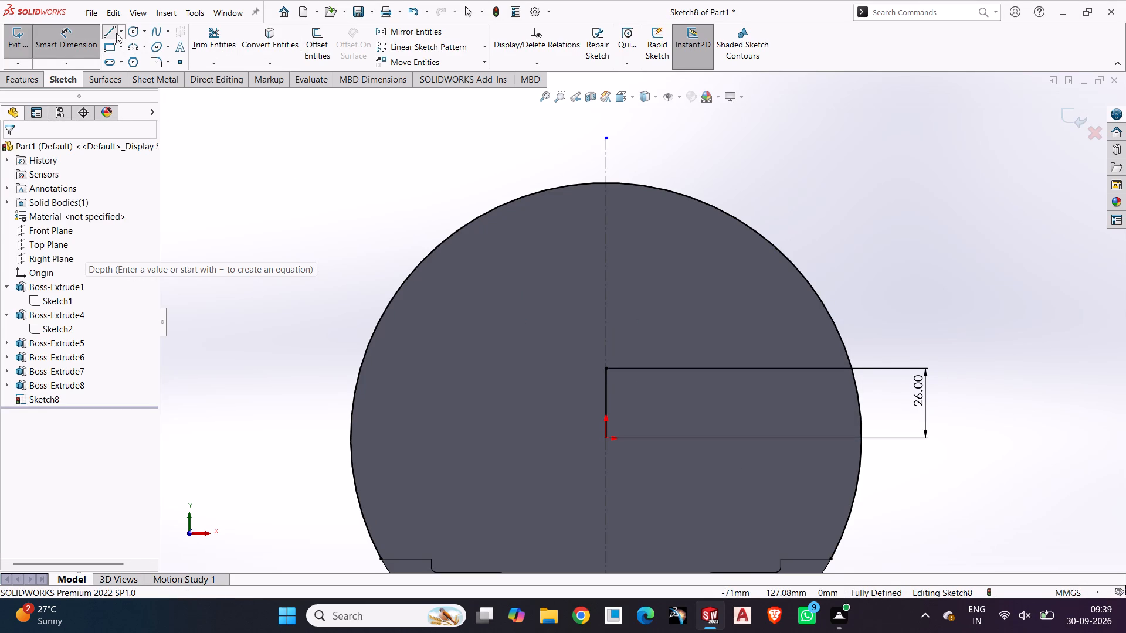
click(606, 186)
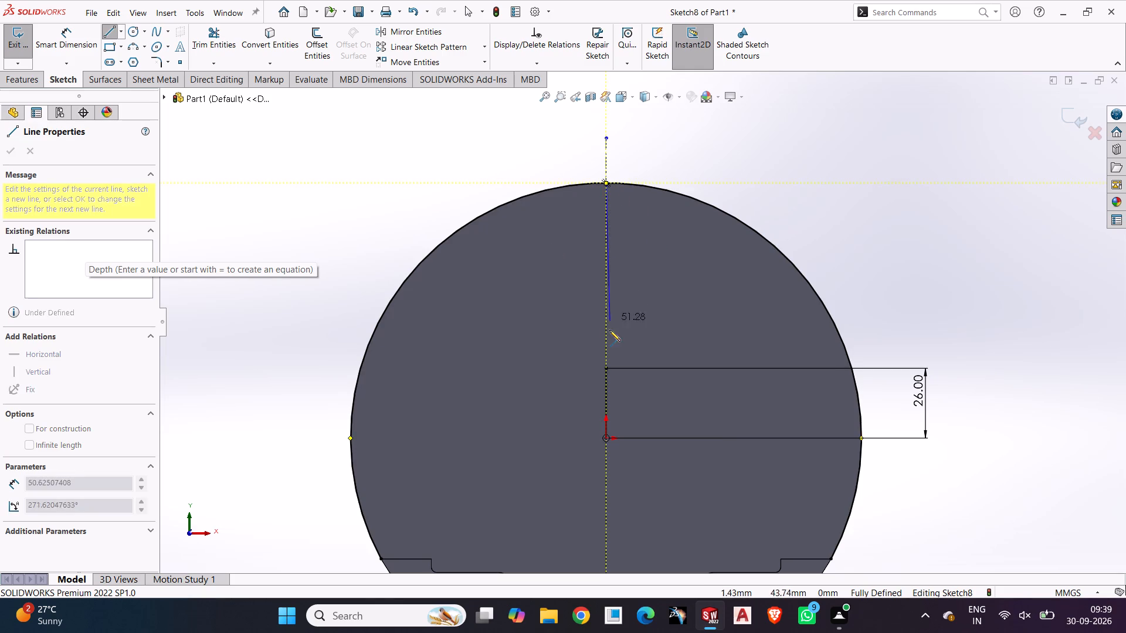
click(606, 368)
key(Escape)
key(Escape)
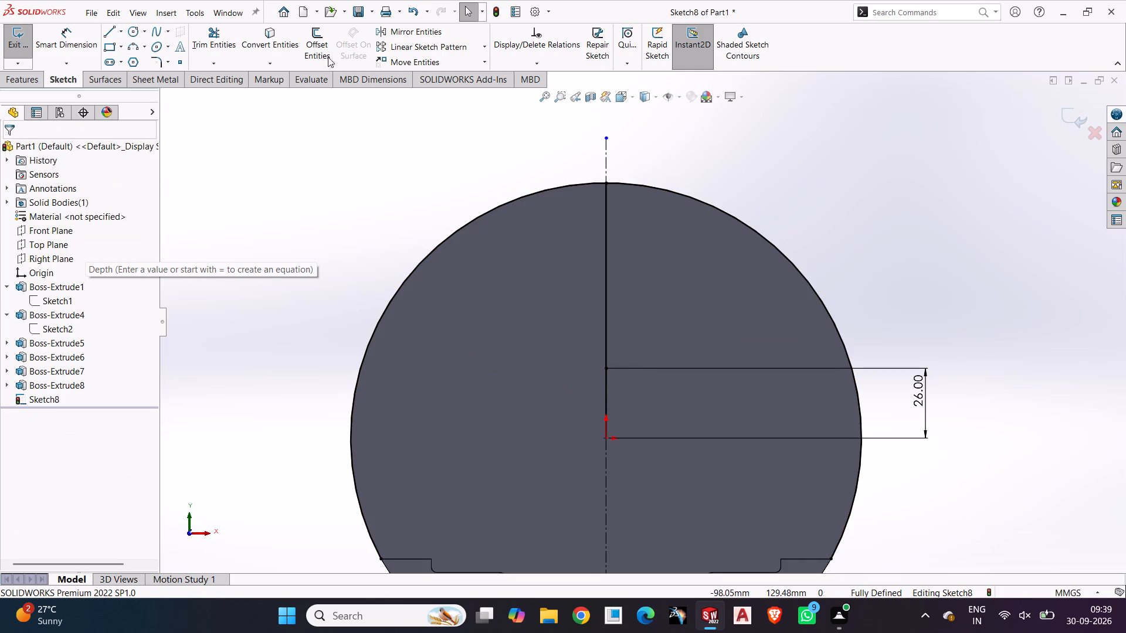
Trim away the 26 mm line between the origin and the lower end of the long vertical line.
click(225, 38)
click(603, 389)
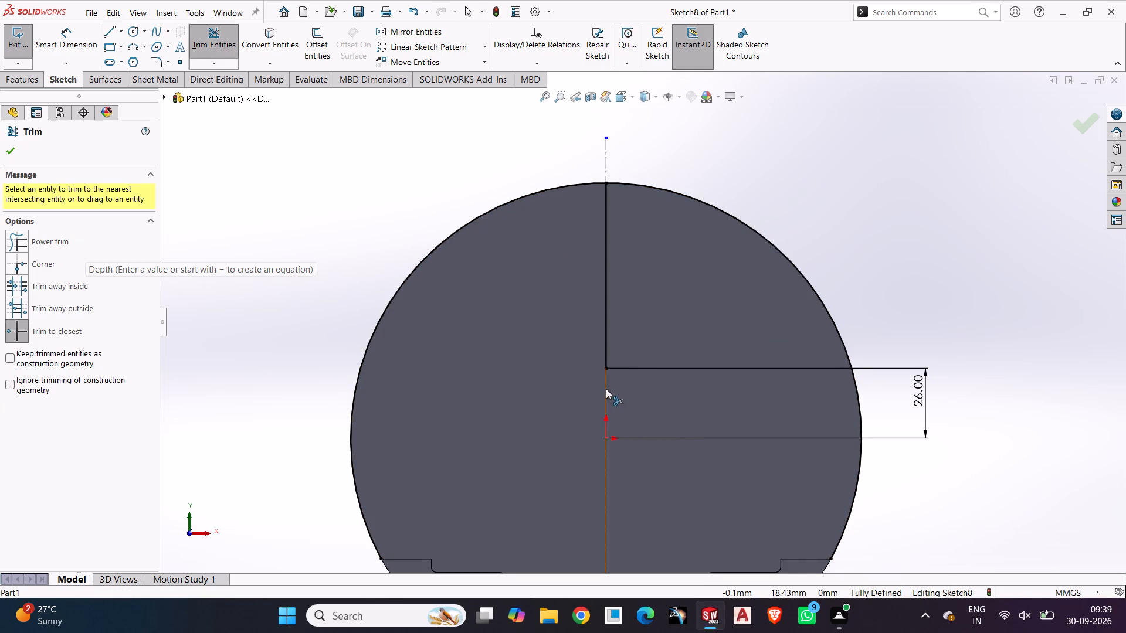
key(Escape)
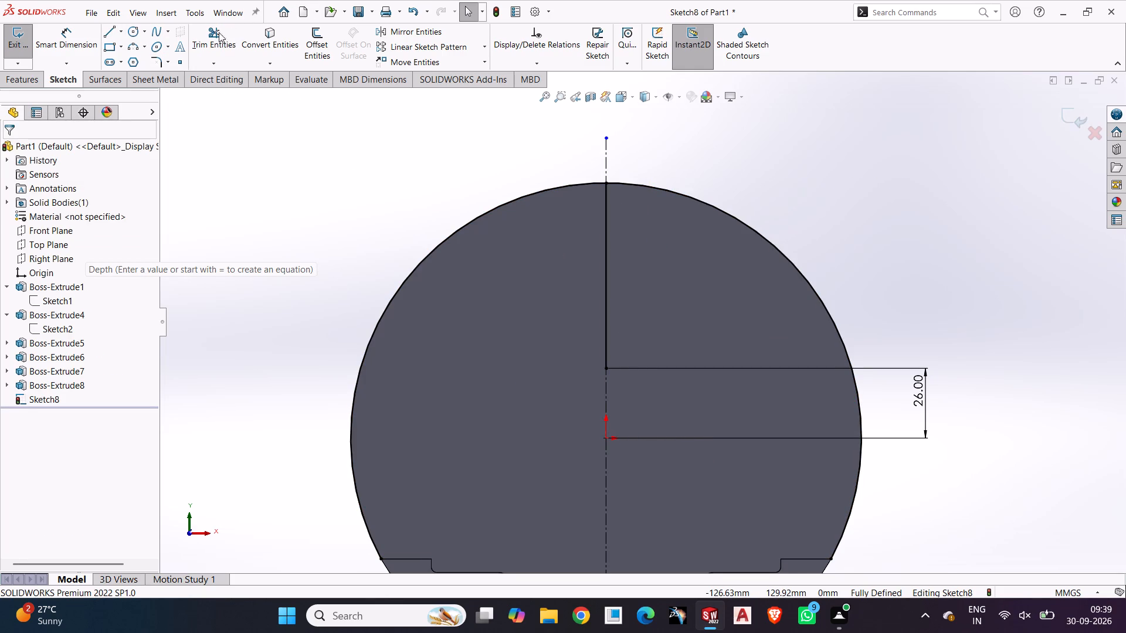
Offset the central vertical line by 45 mm to each side, keeping the offset dimensions.
click(318, 36)
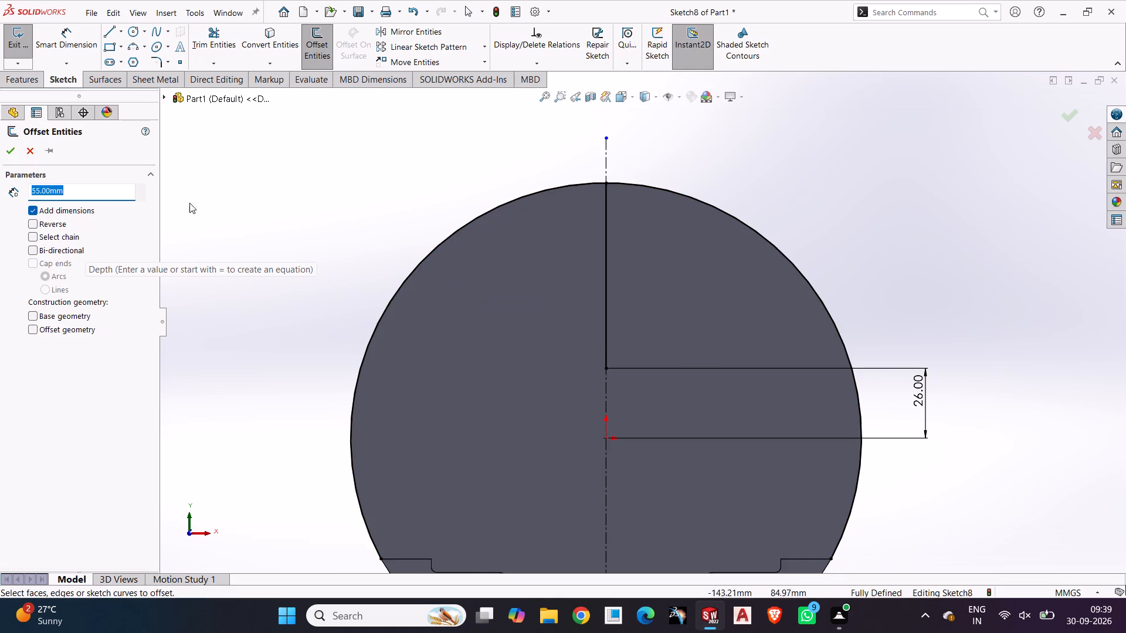
click(143, 195)
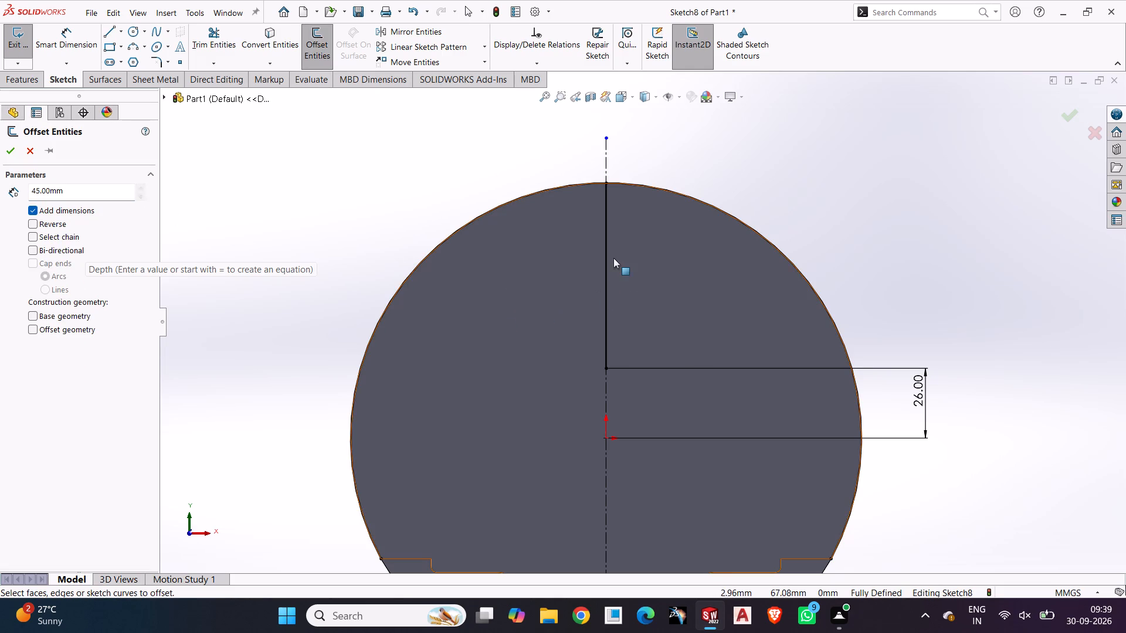
click(608, 247)
click(650, 247)
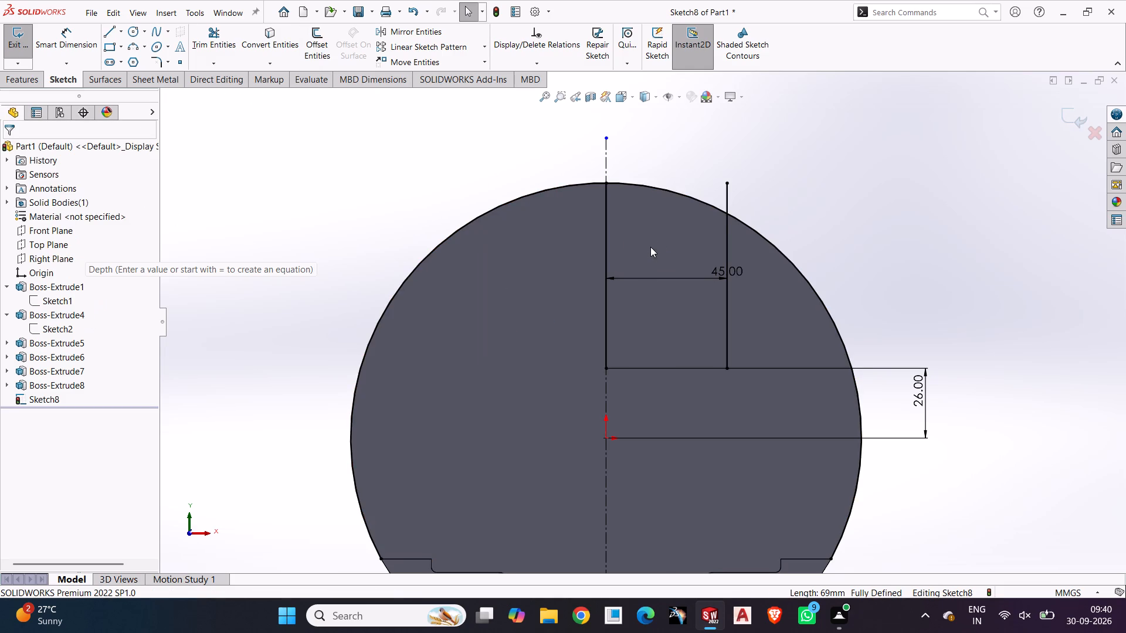
click(316, 38)
click(606, 245)
click(549, 250)
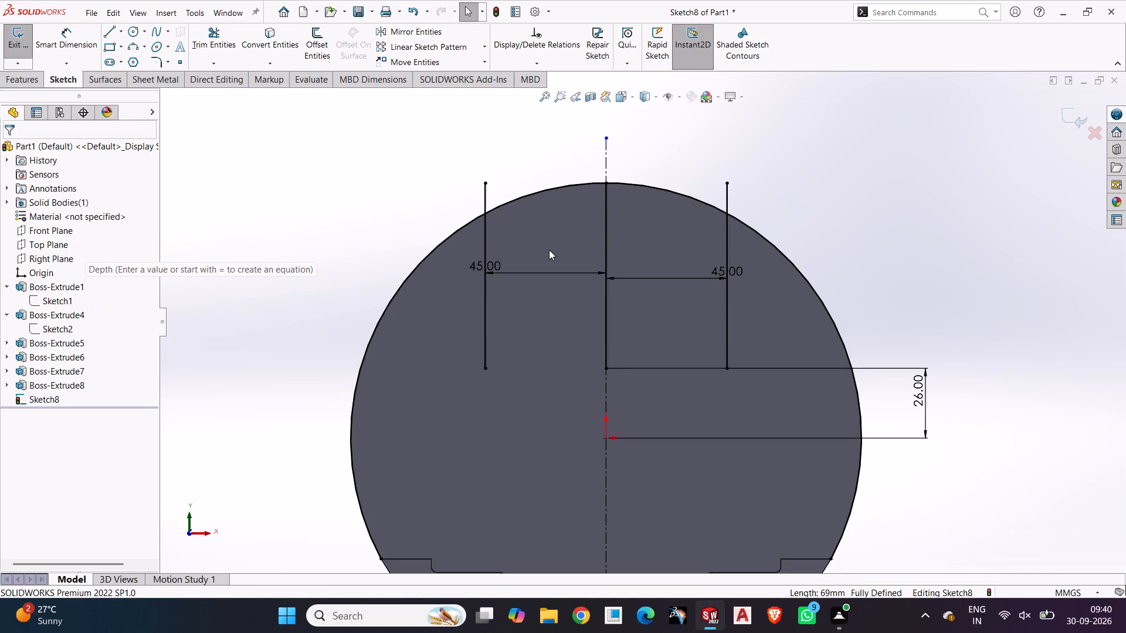
Trim the upper ends of both offset lines where they extend outside the circle.
scroll(586, 325, up, 2)
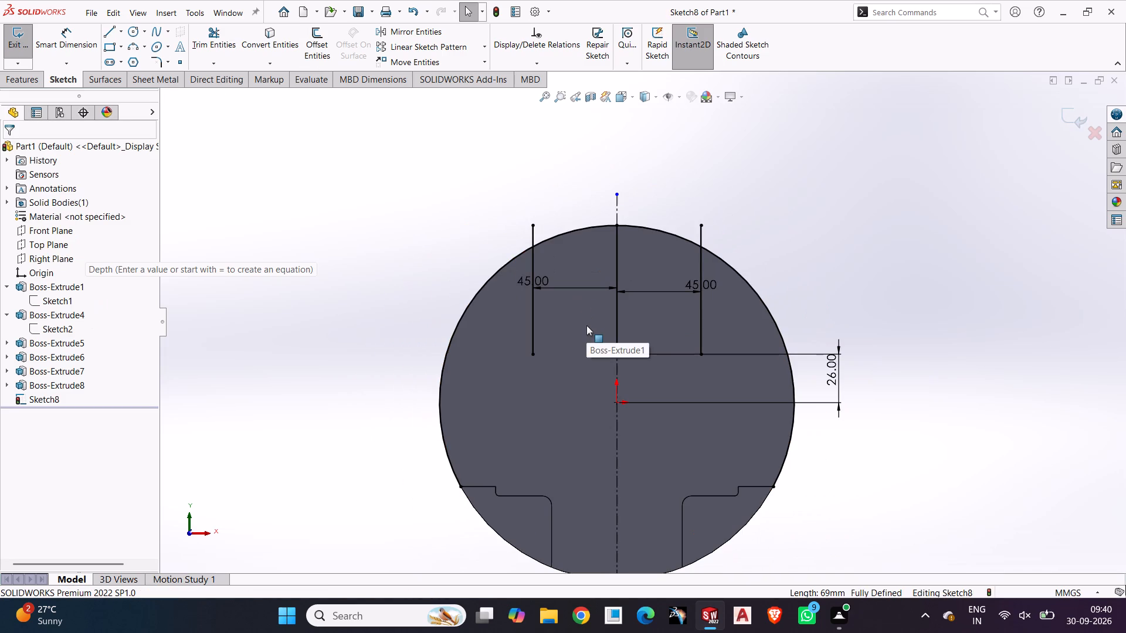
click(367, 278)
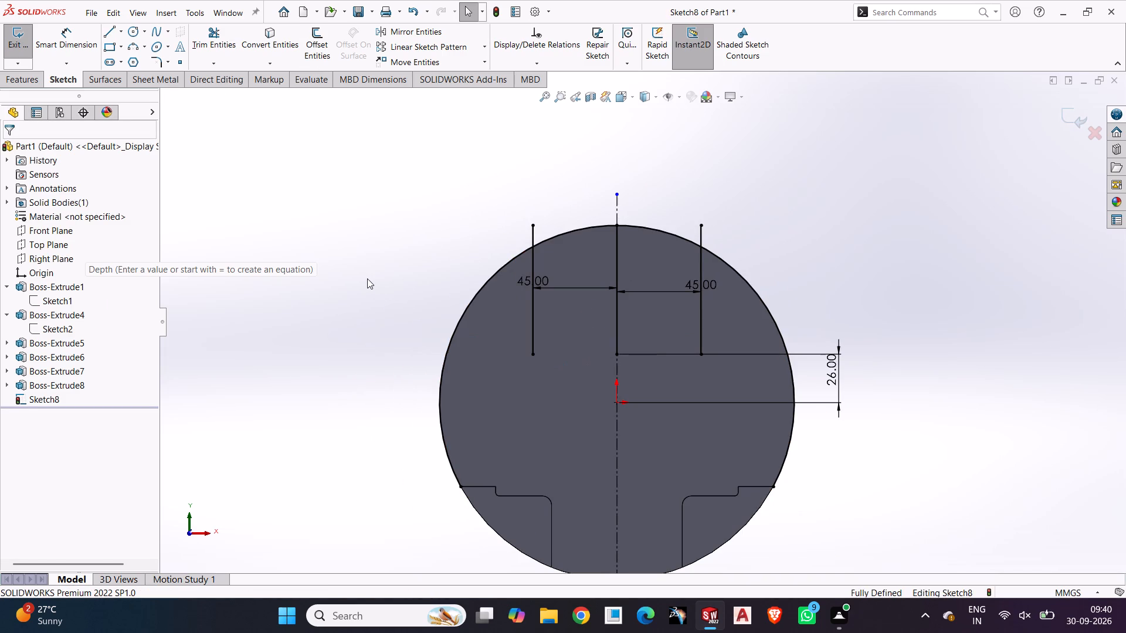
click(206, 37)
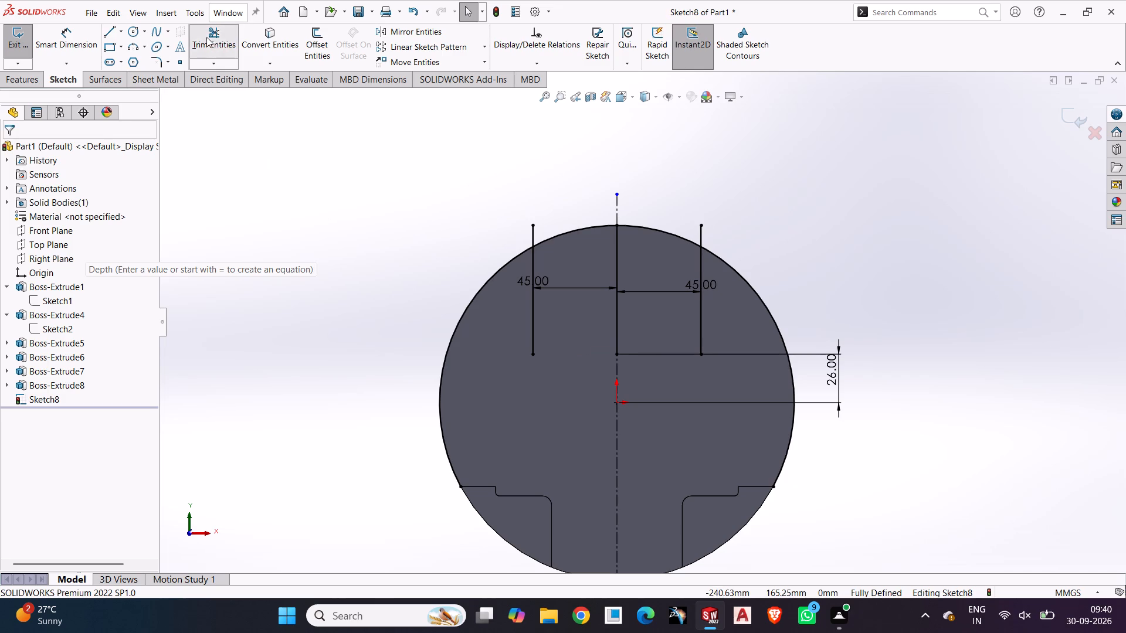
click(533, 235)
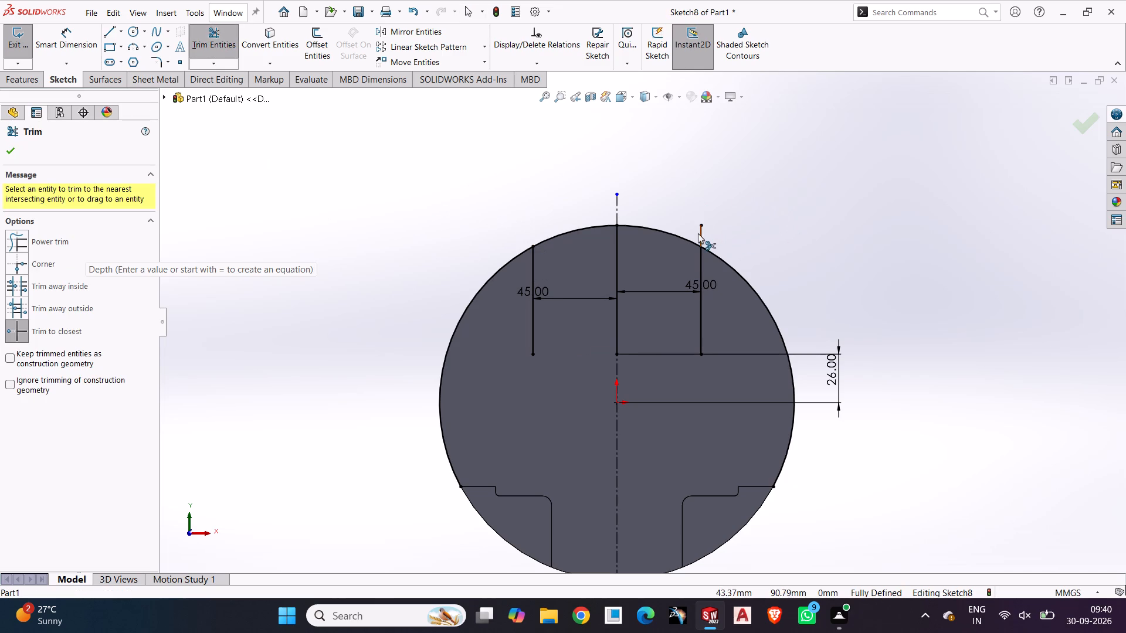
click(701, 233)
key(Escape)
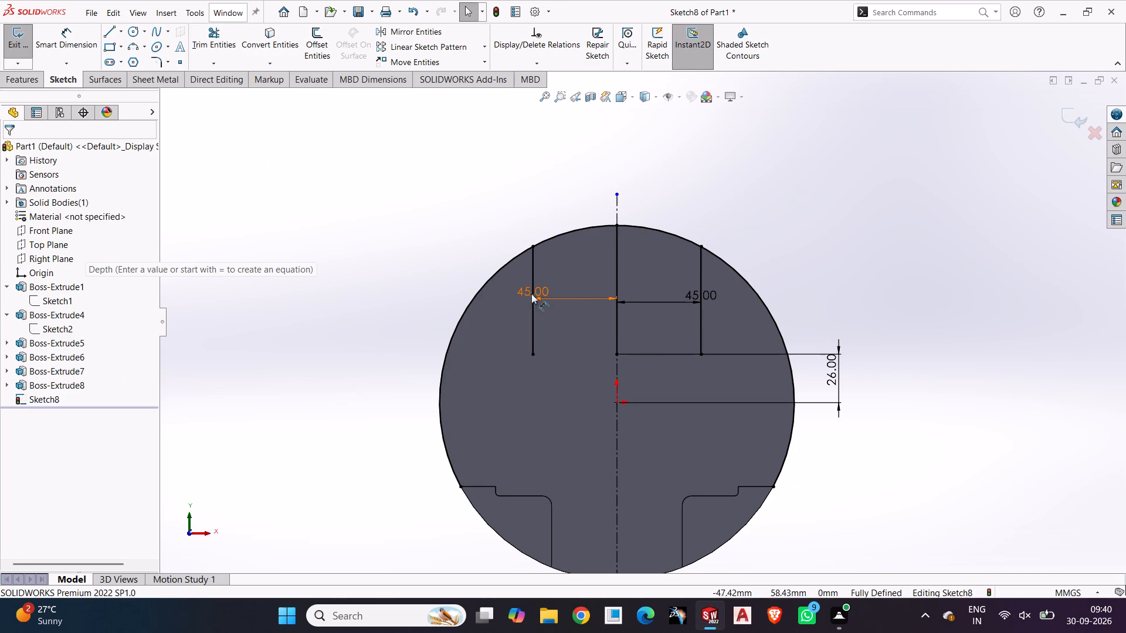
Set both offset distances from the central vertical line to 40 mm.
double_click(539, 294)
text(40)
key(Return)
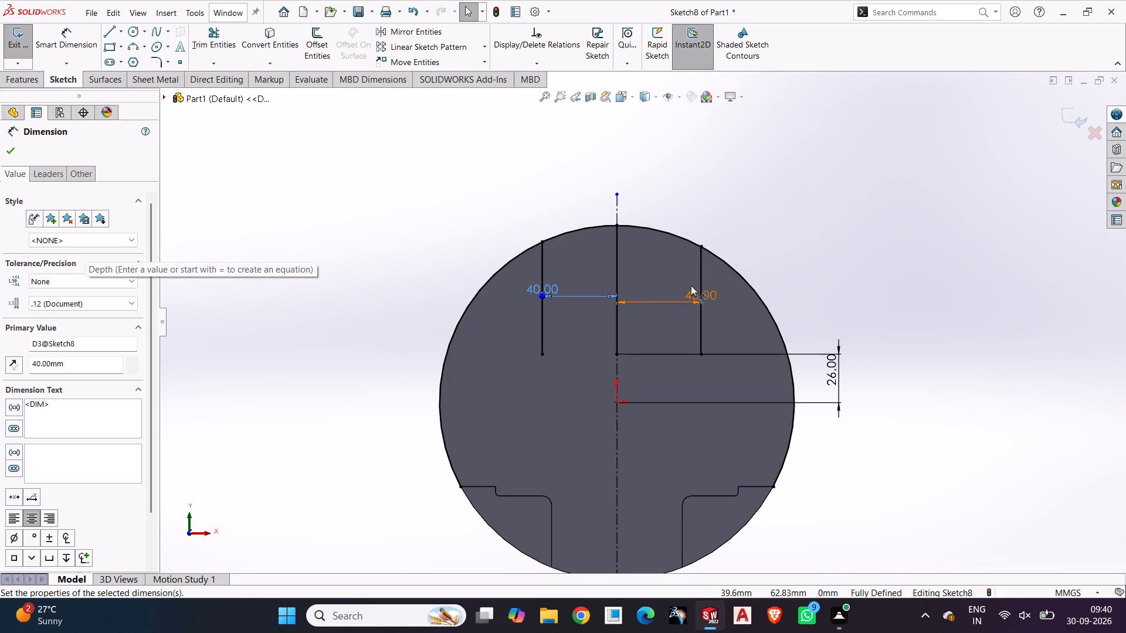
double_click(690, 296)
text(40)
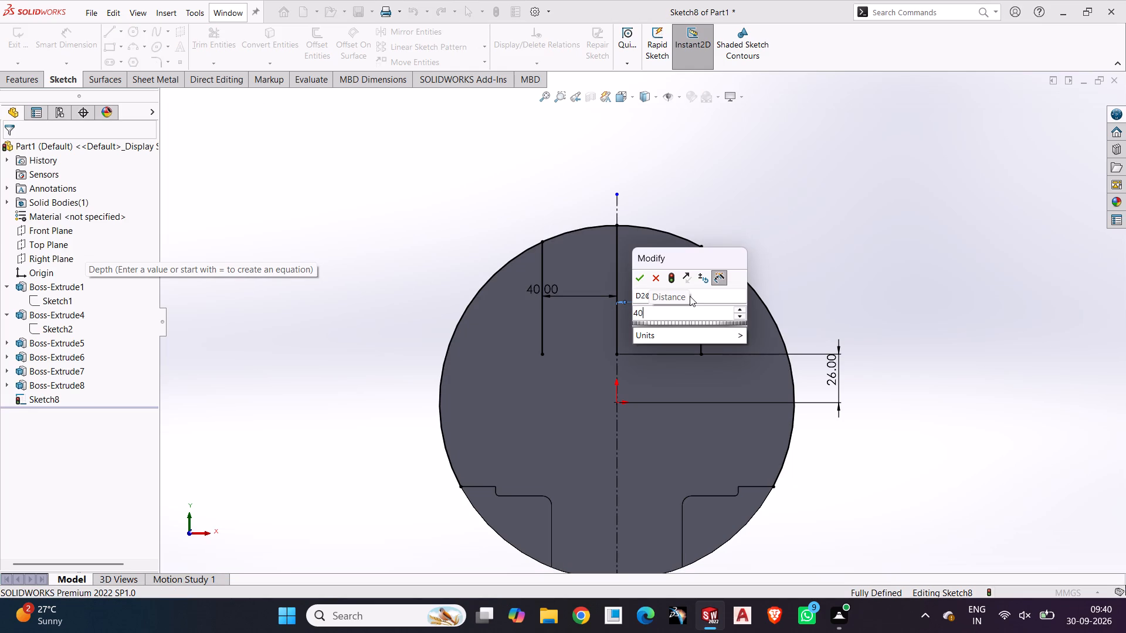
key(Return)
click(734, 224)
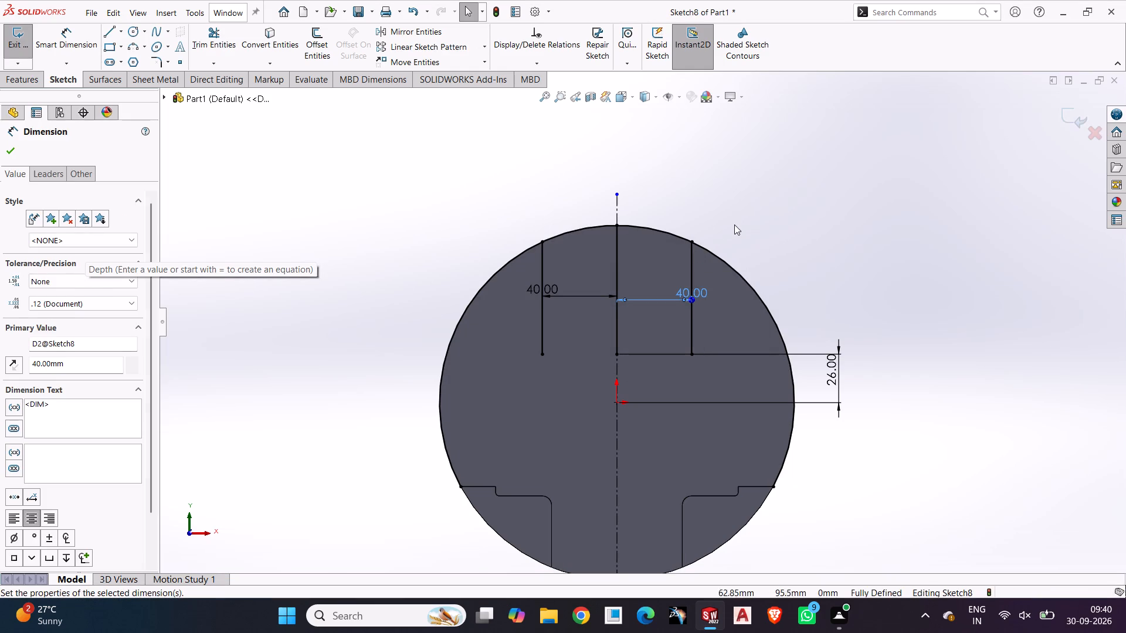
click(884, 256)
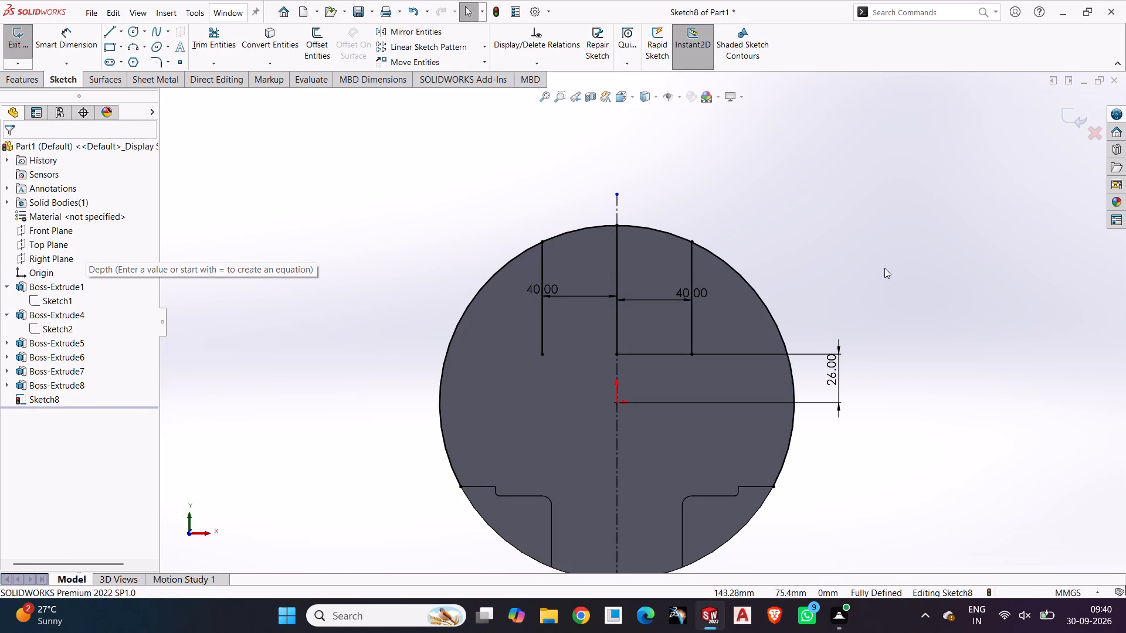
Delete the 26 mm dimension between the origin and the lower end of the central vertical line.
click(830, 404)
key(Delete)
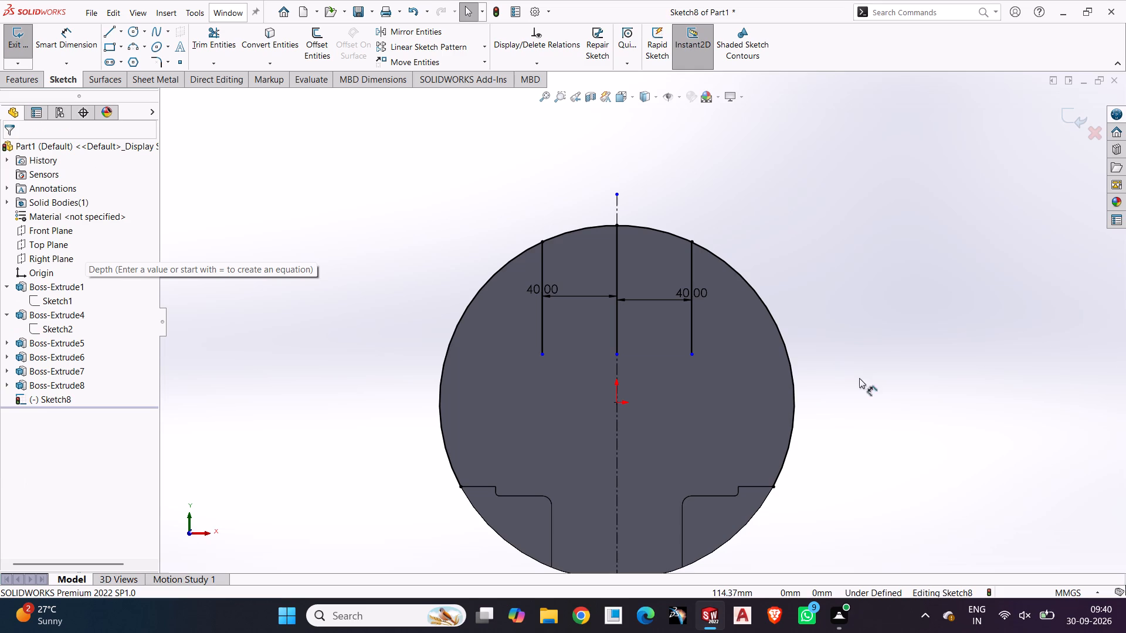
click(904, 324)
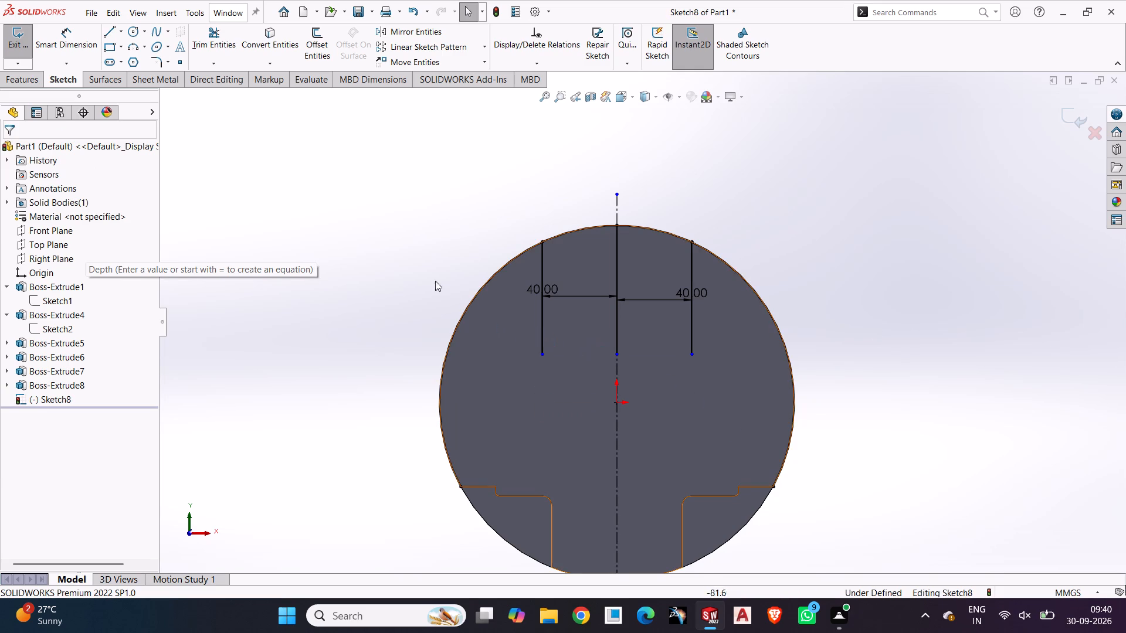
Sketch a corner rectangle about 112 mm wide and 16 mm high across the lower part of the three vertical lines.
click(110, 27)
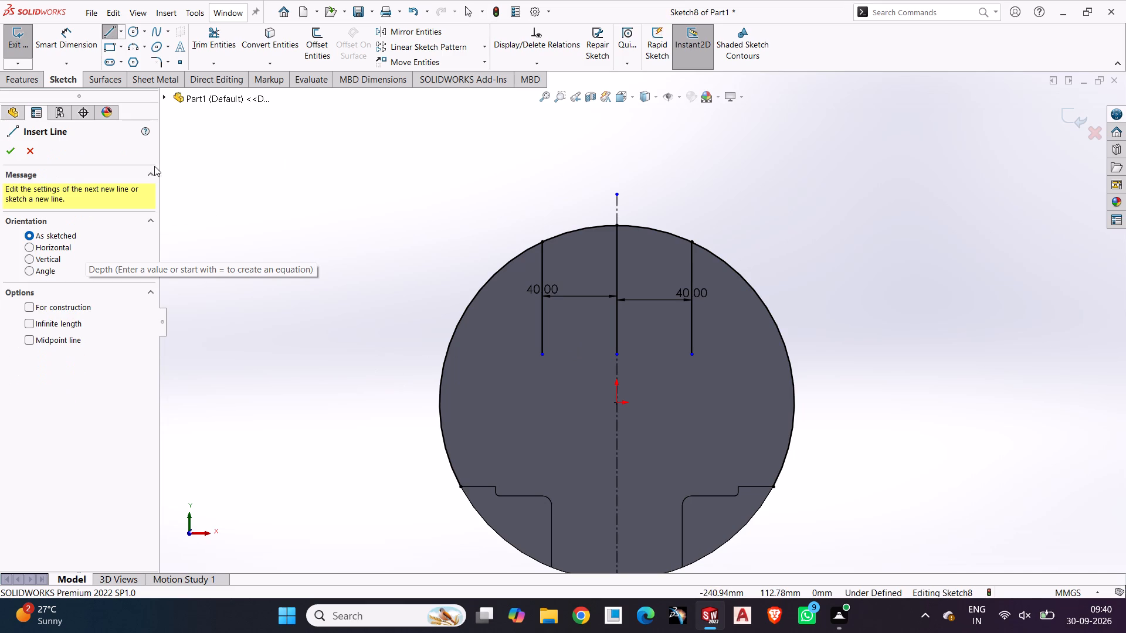
click(112, 49)
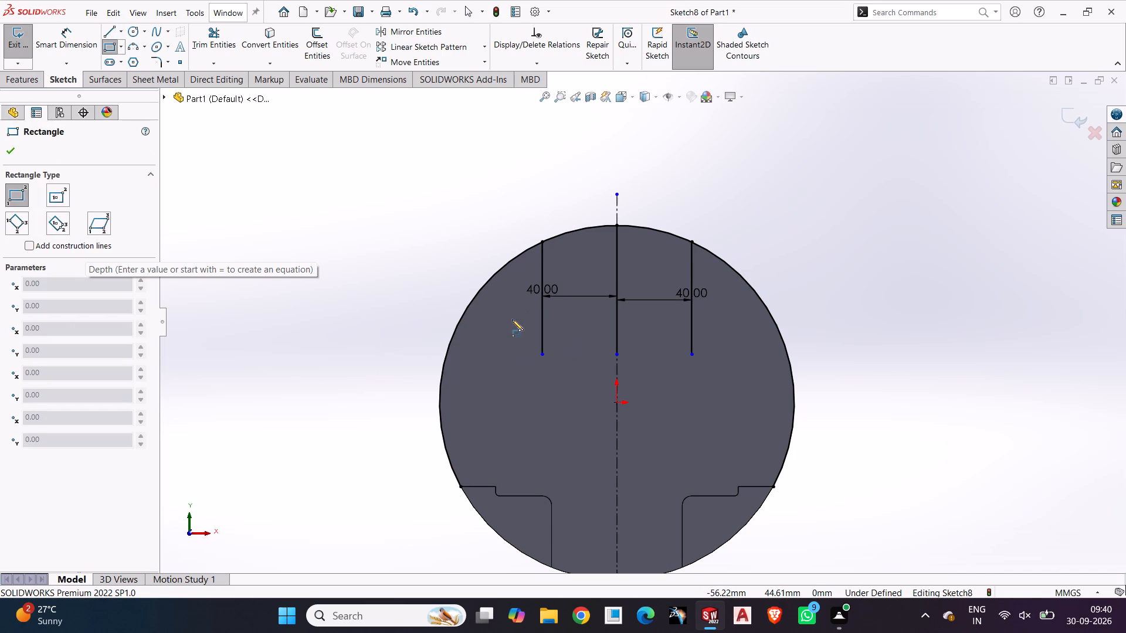
click(511, 316)
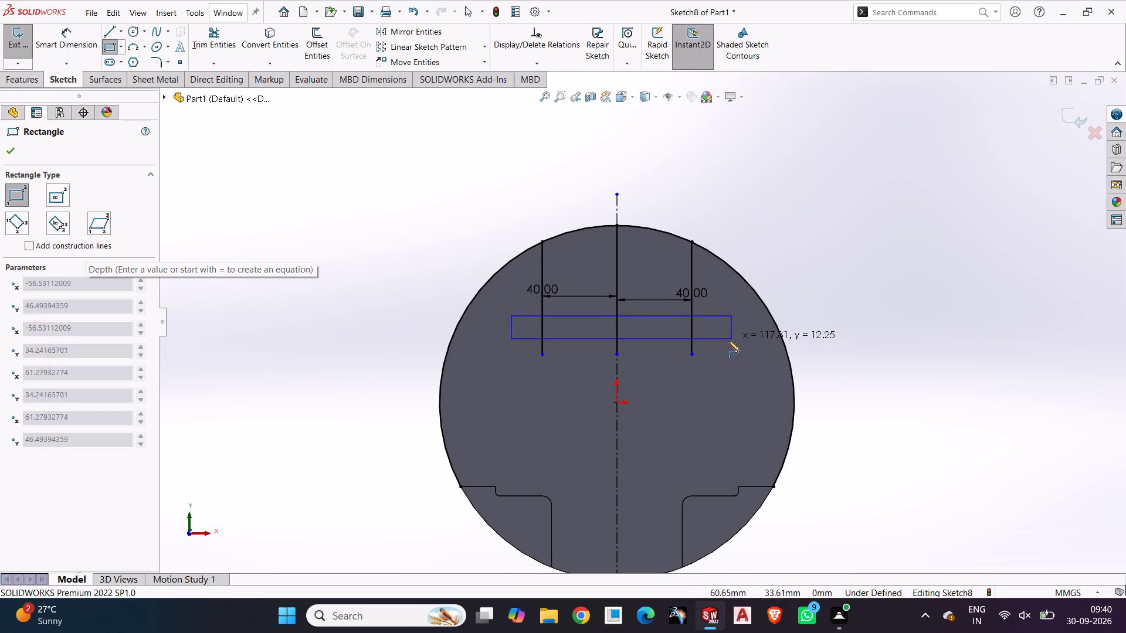
click(720, 346)
key(Escape)
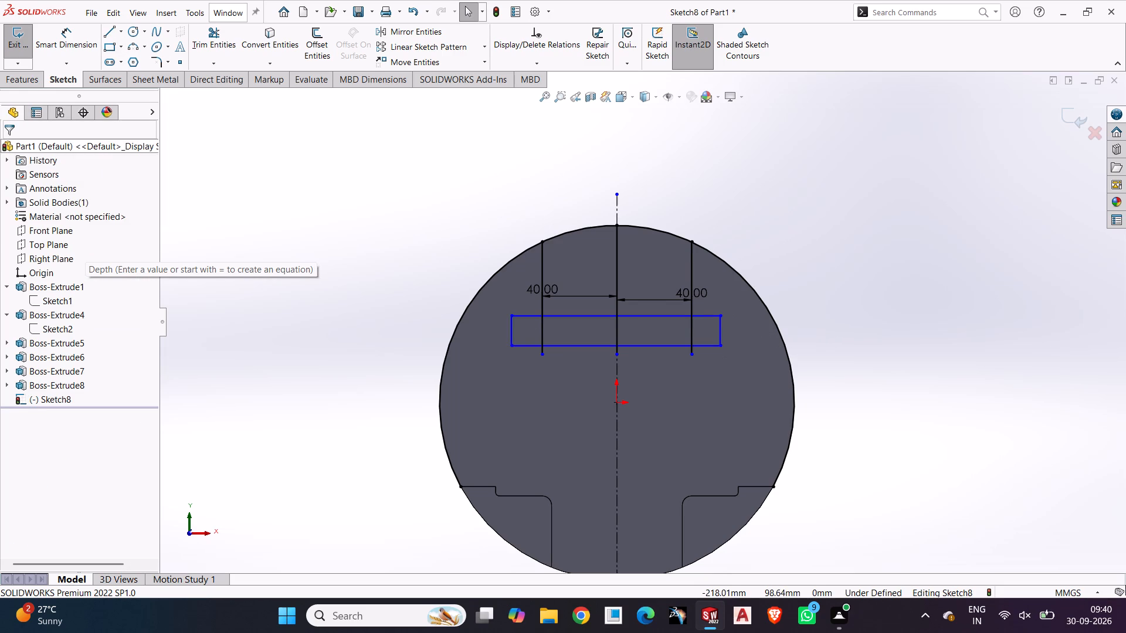
Trim the three vertical lines inside and below the rectangle so they end at its upper edge.
click(211, 46)
click(541, 351)
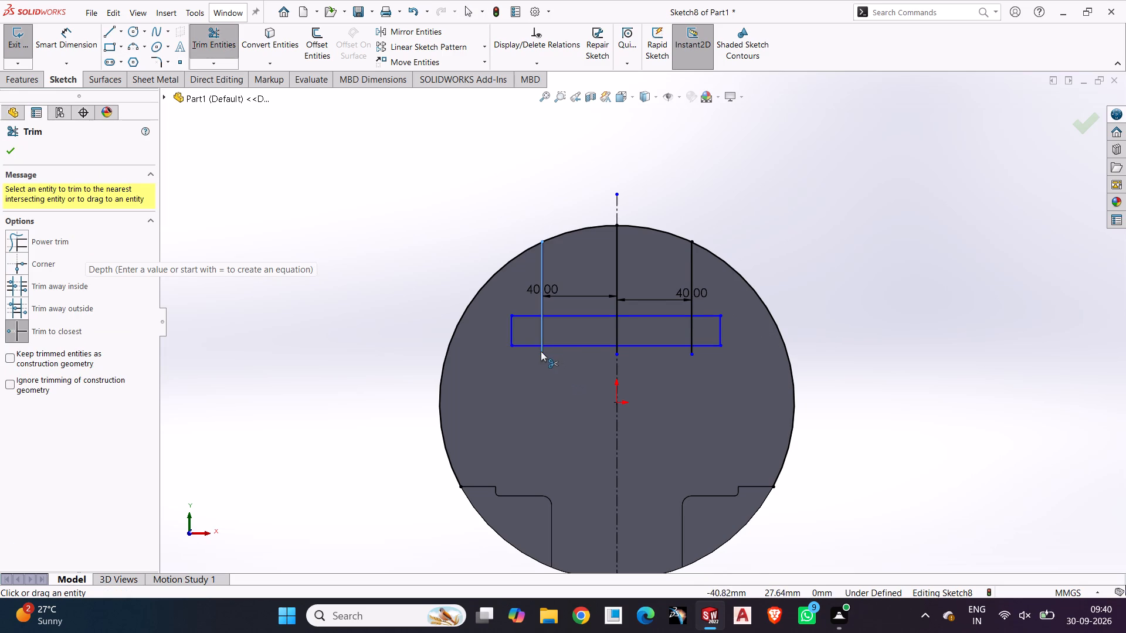
click(541, 328)
click(613, 328)
click(617, 329)
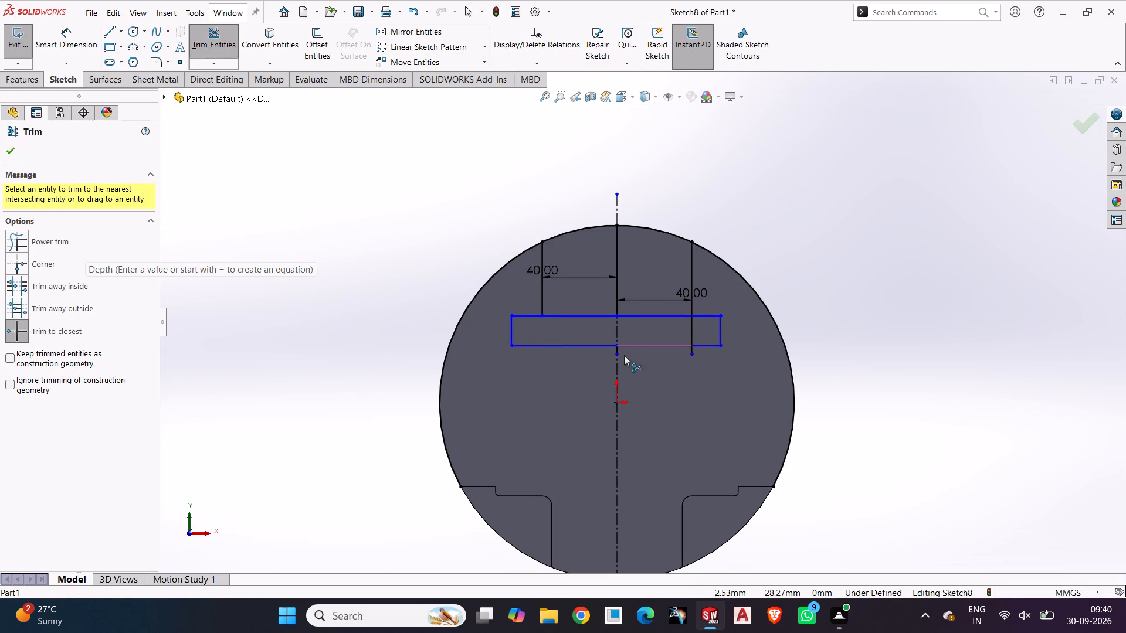
click(616, 350)
click(693, 352)
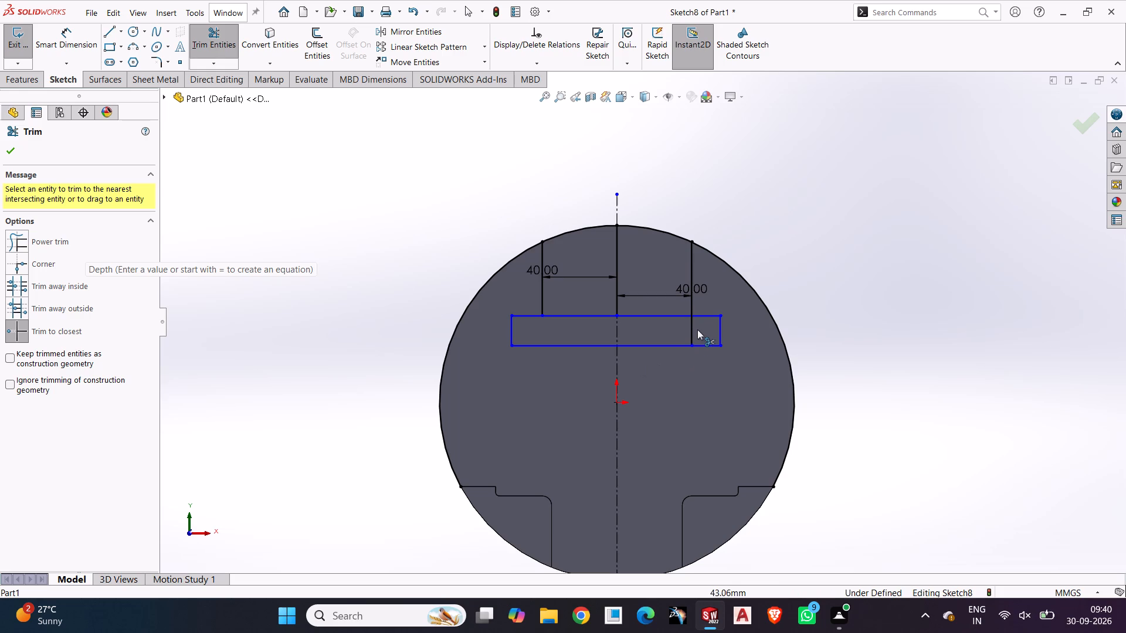
click(693, 326)
key(Escape)
click(859, 249)
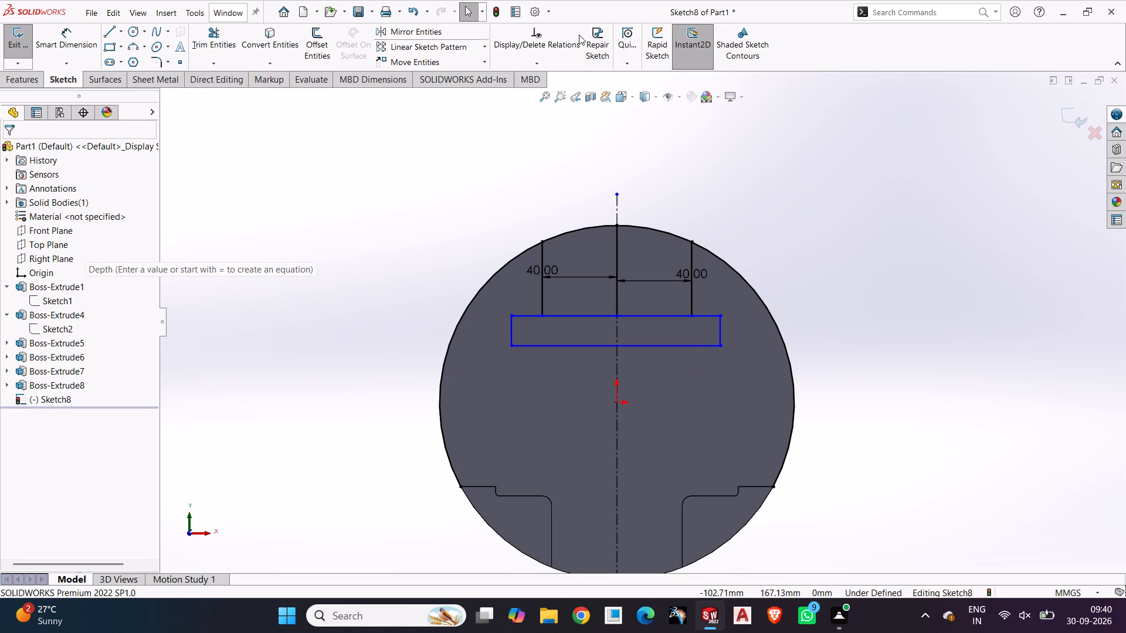
Add a Symmetric relation between the rectangle's two short sides about the vertical centreline.
click(559, 61)
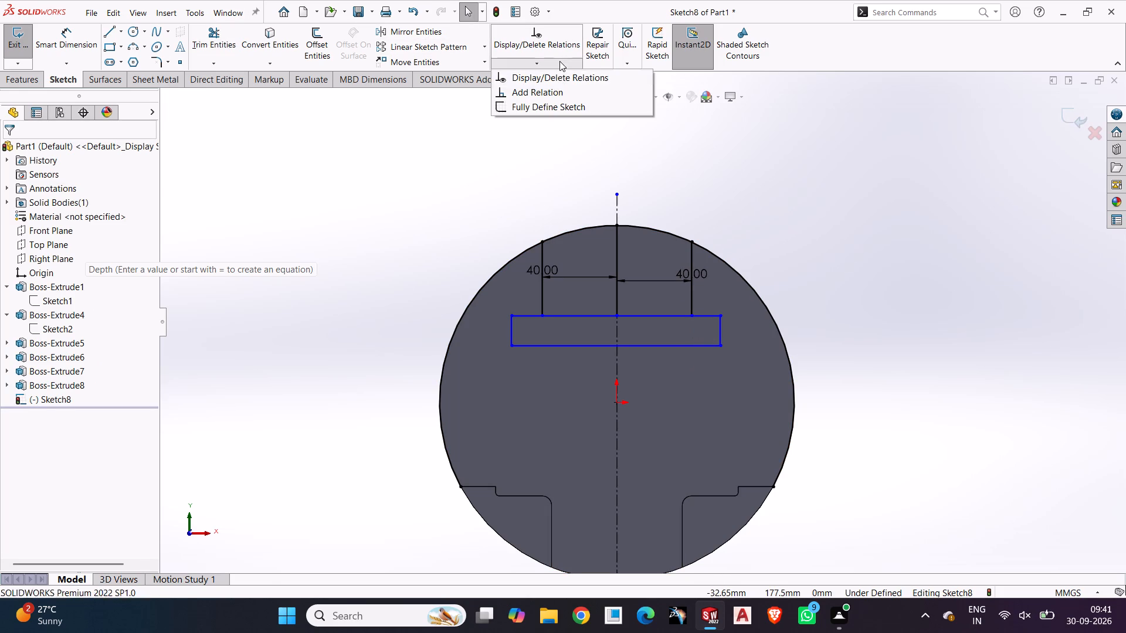
click(558, 94)
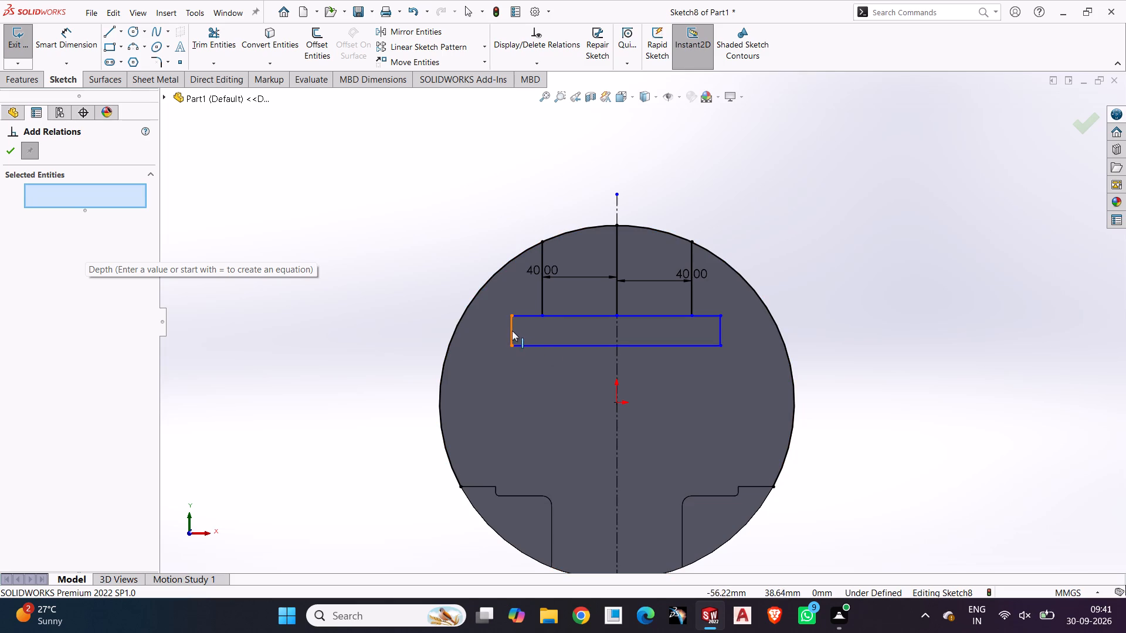
click(512, 331)
click(722, 333)
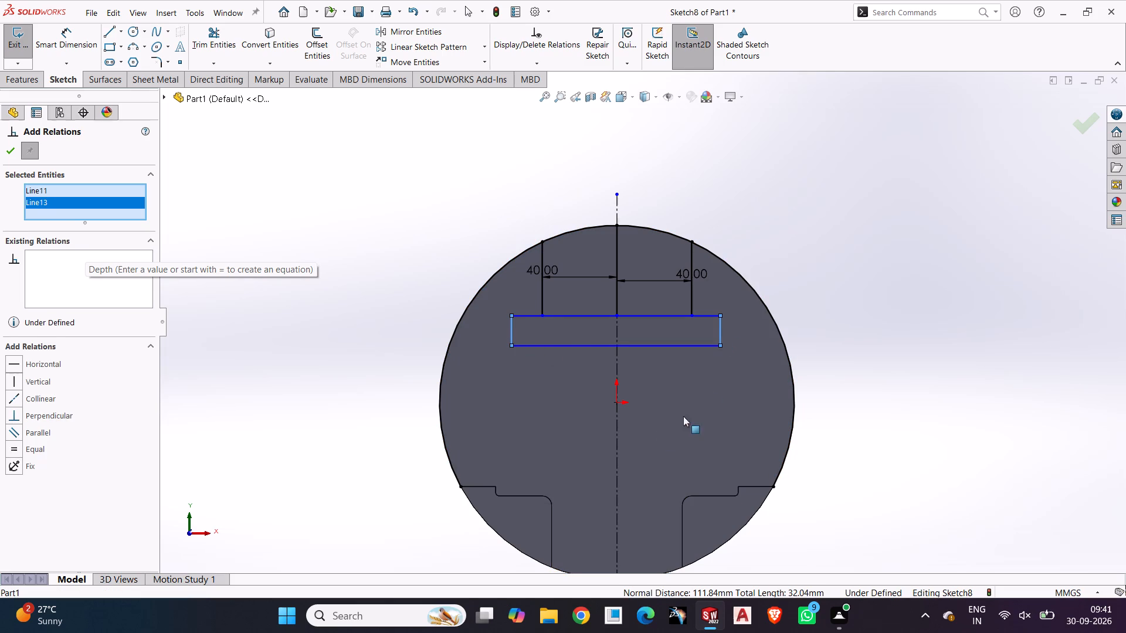
click(619, 433)
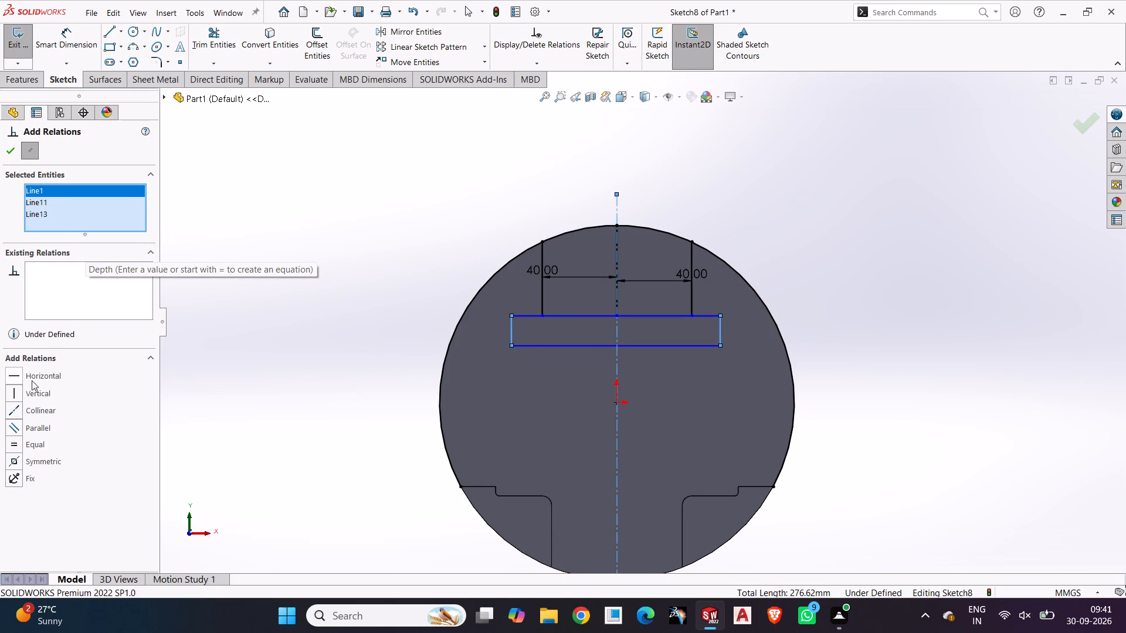
click(32, 459)
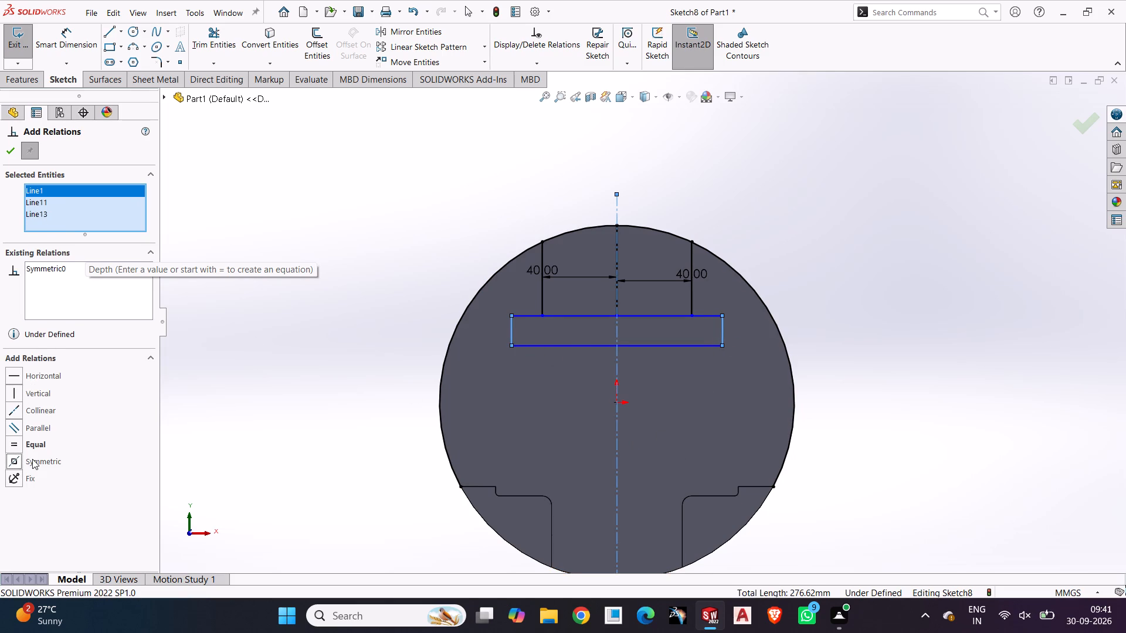
click(12, 154)
click(324, 229)
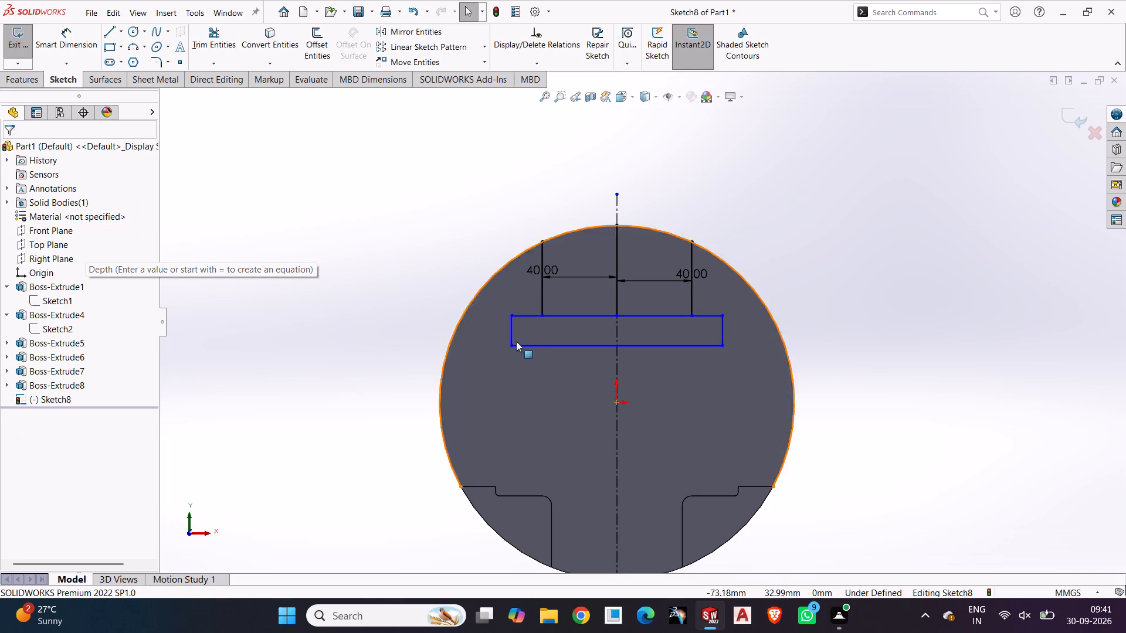
Dimension the rectangle to 10 mm high and 112 mm wide.
click(78, 42)
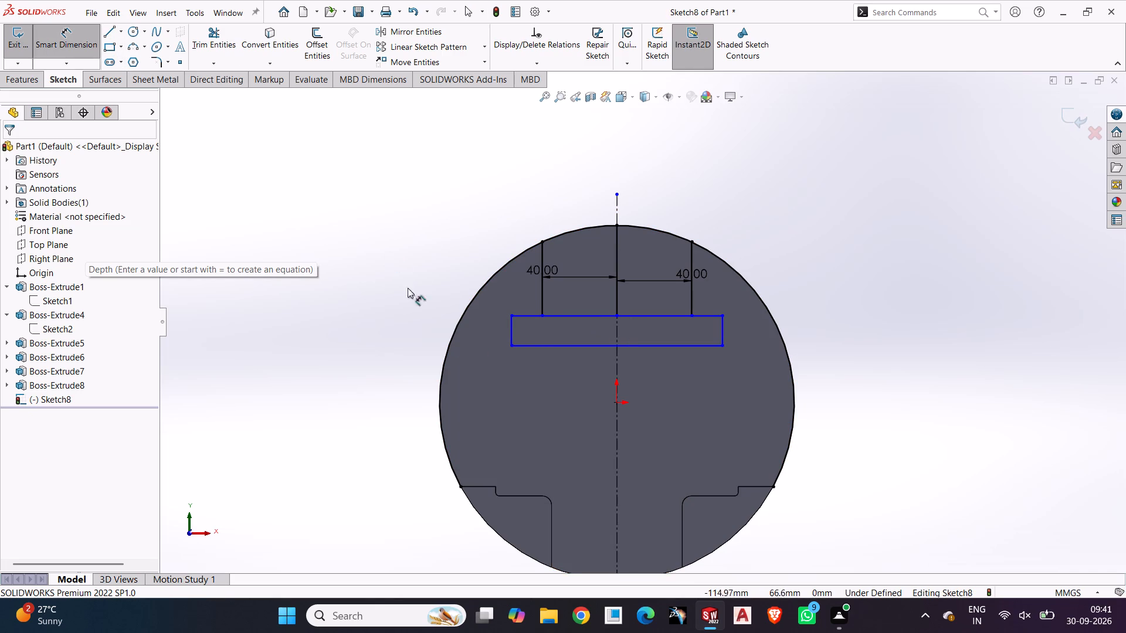
click(724, 326)
click(809, 294)
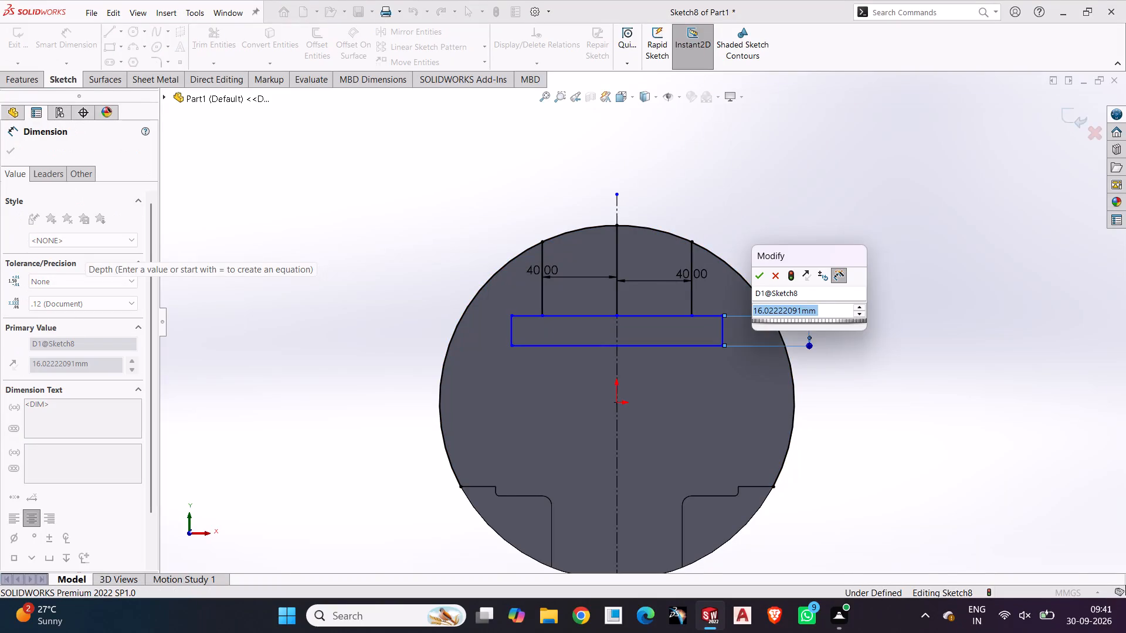
text(10)
key(Return)
click(874, 319)
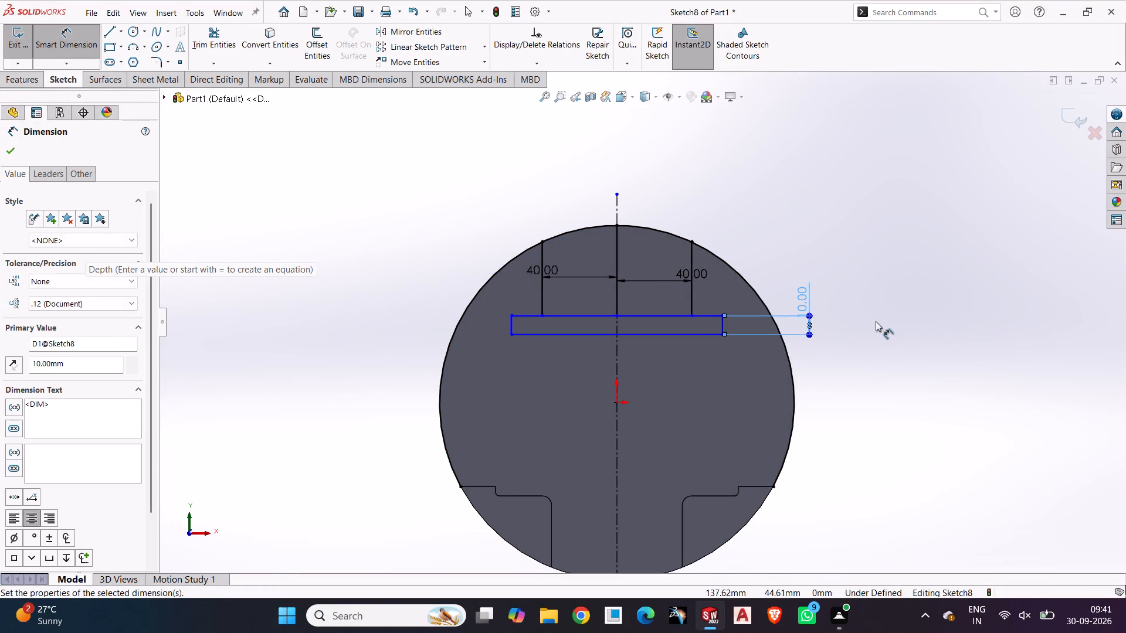
click(678, 336)
click(678, 349)
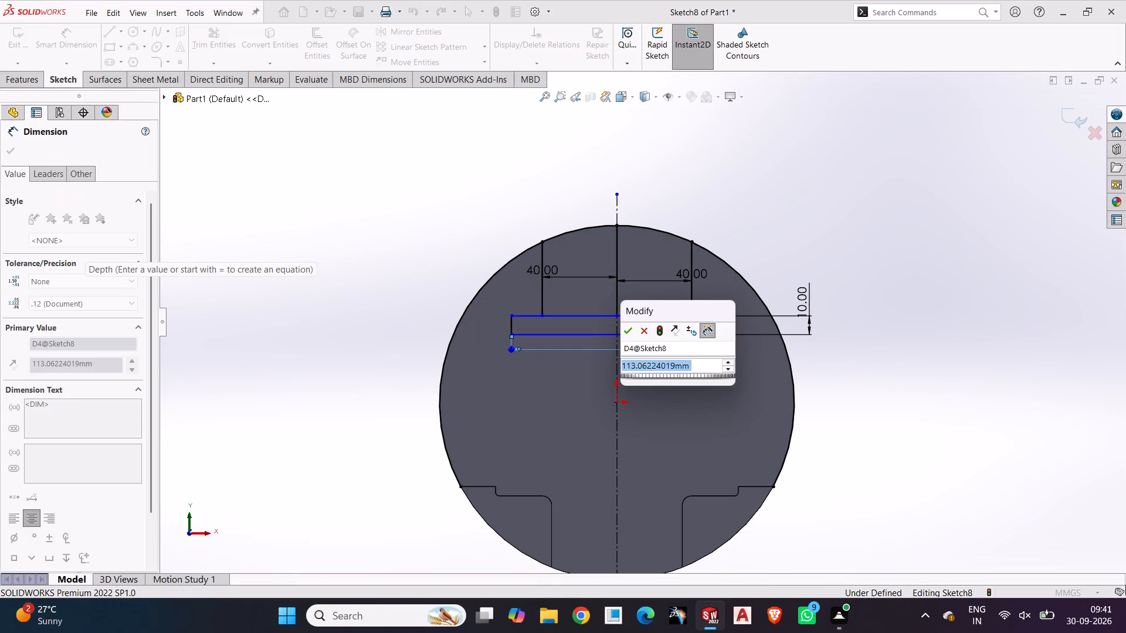
text(112)
key(Return)
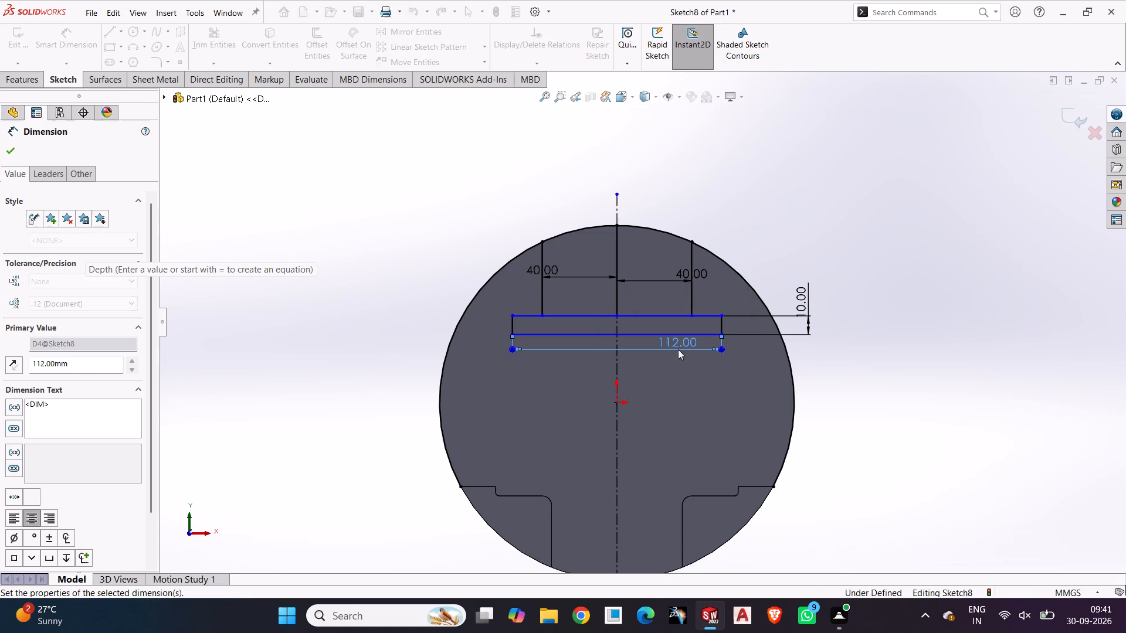
Trim the rectangle's upper edge between the two outer vertical lines and remove the middle vertical line.
click(928, 360)
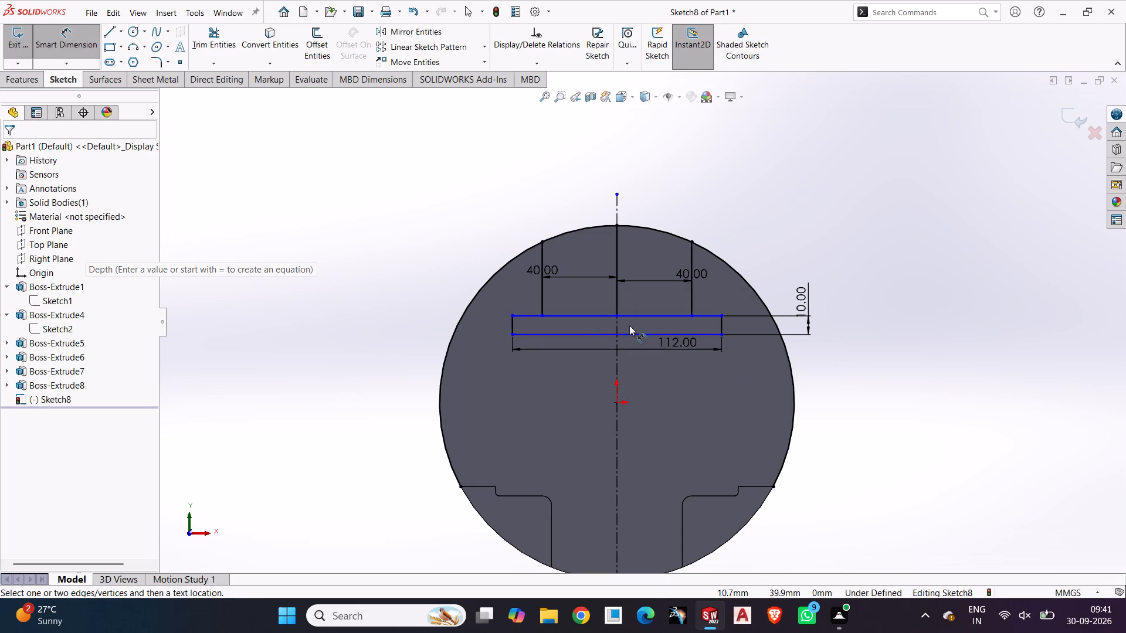
scroll(616, 312, down, 2)
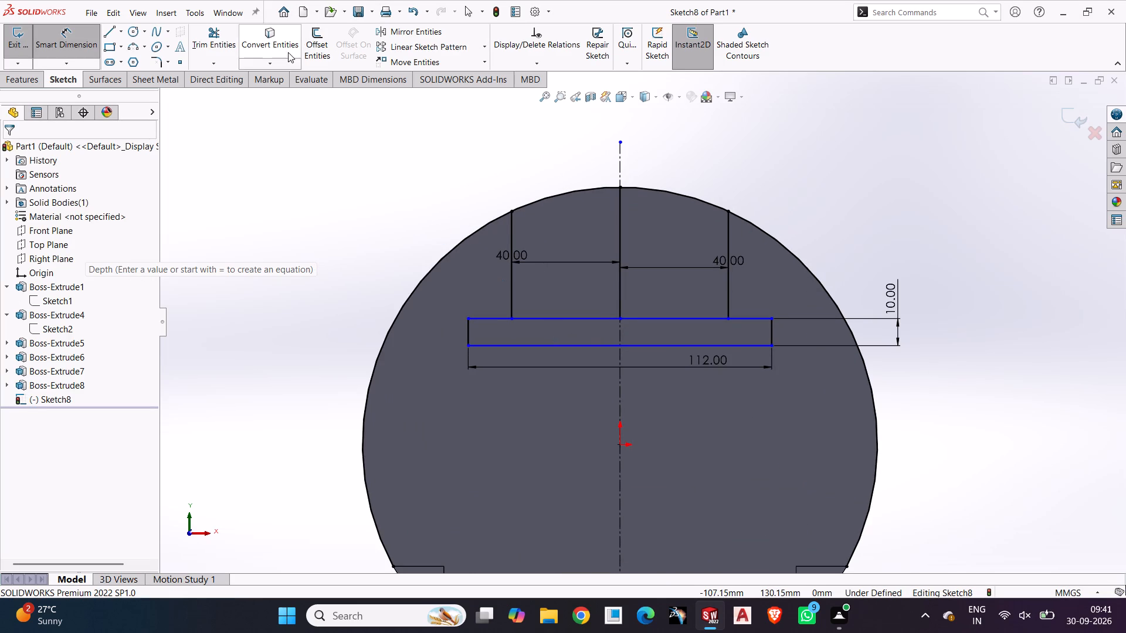
click(211, 38)
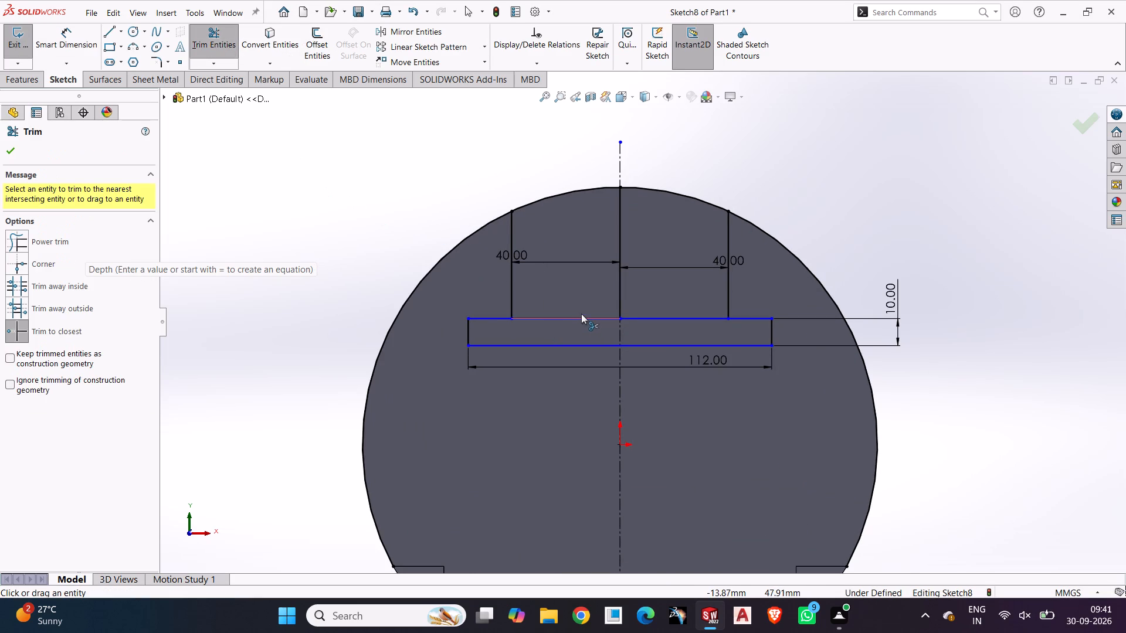
click(578, 316)
click(663, 317)
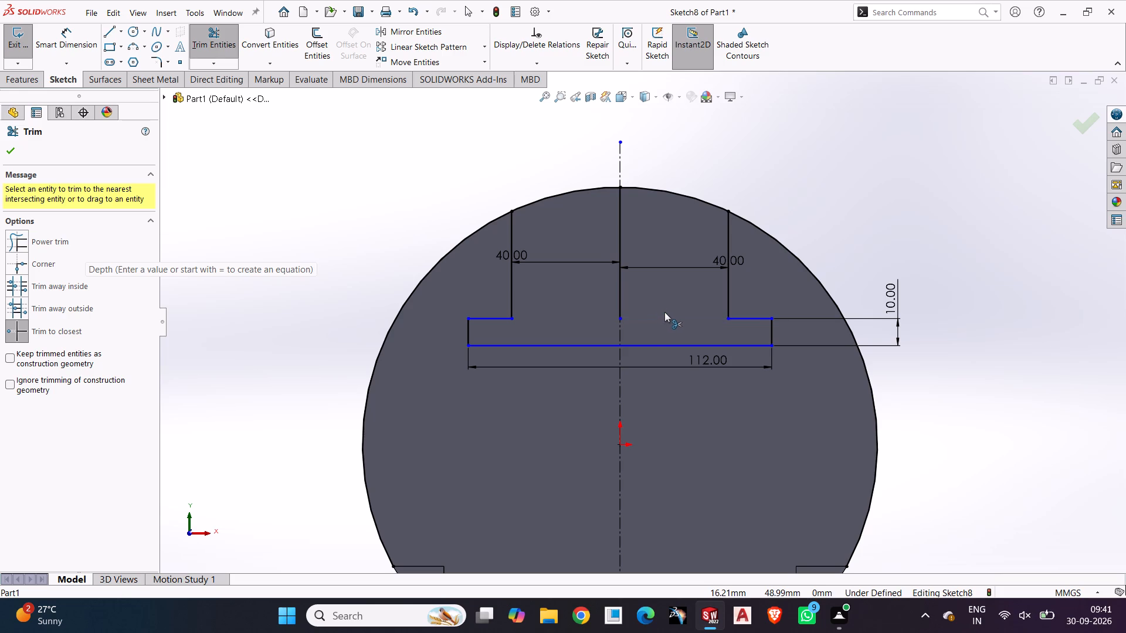
key(Escape)
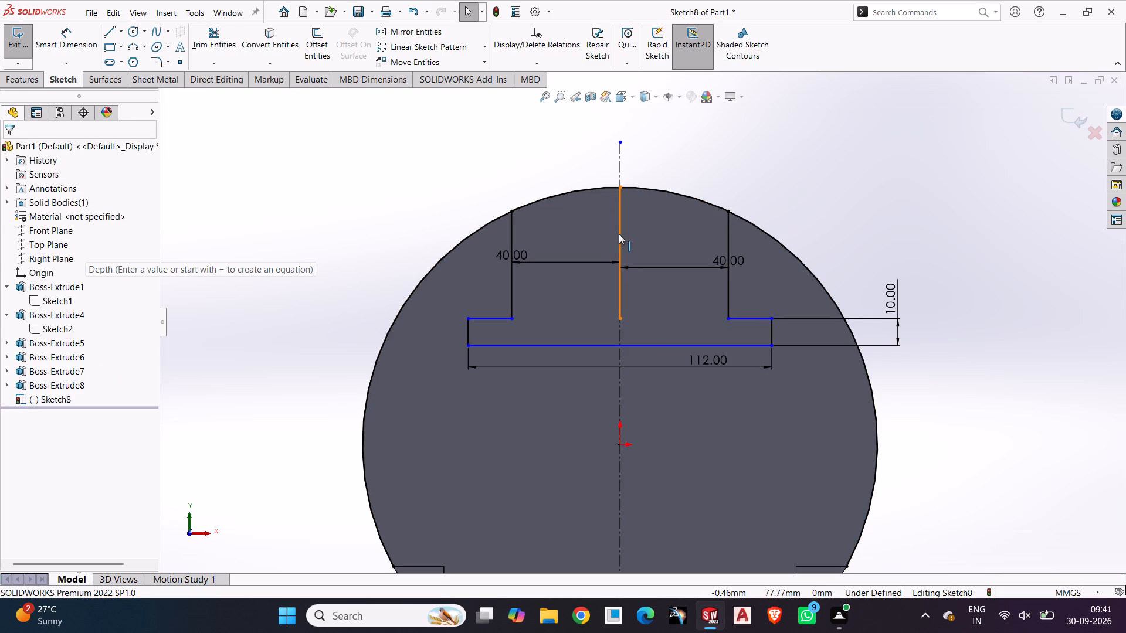
click(201, 29)
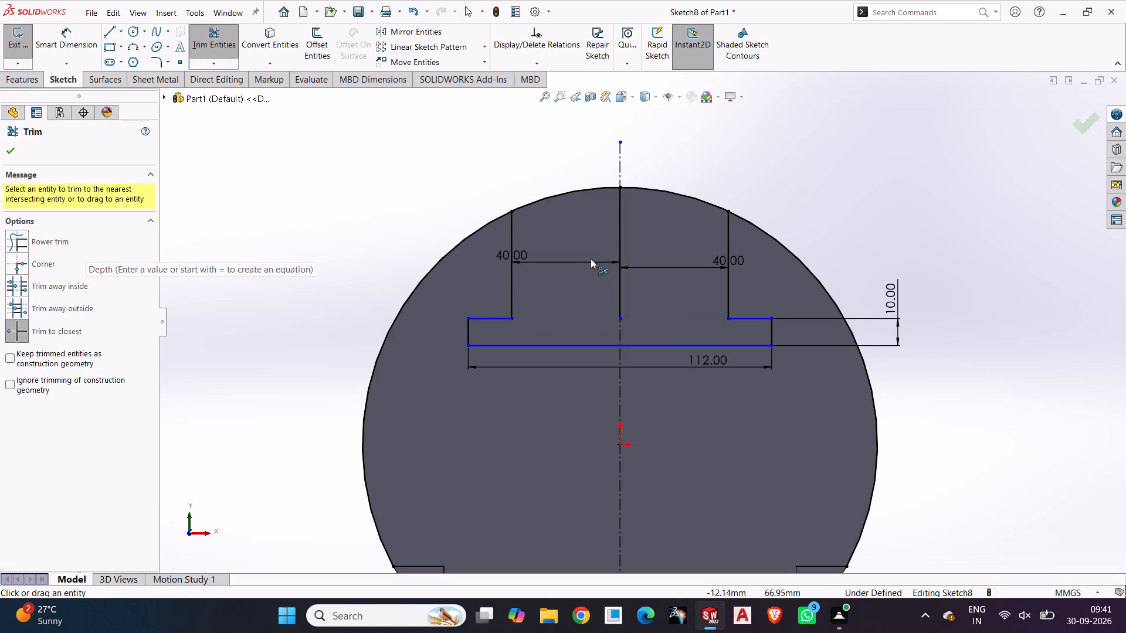
click(623, 221)
key(Escape)
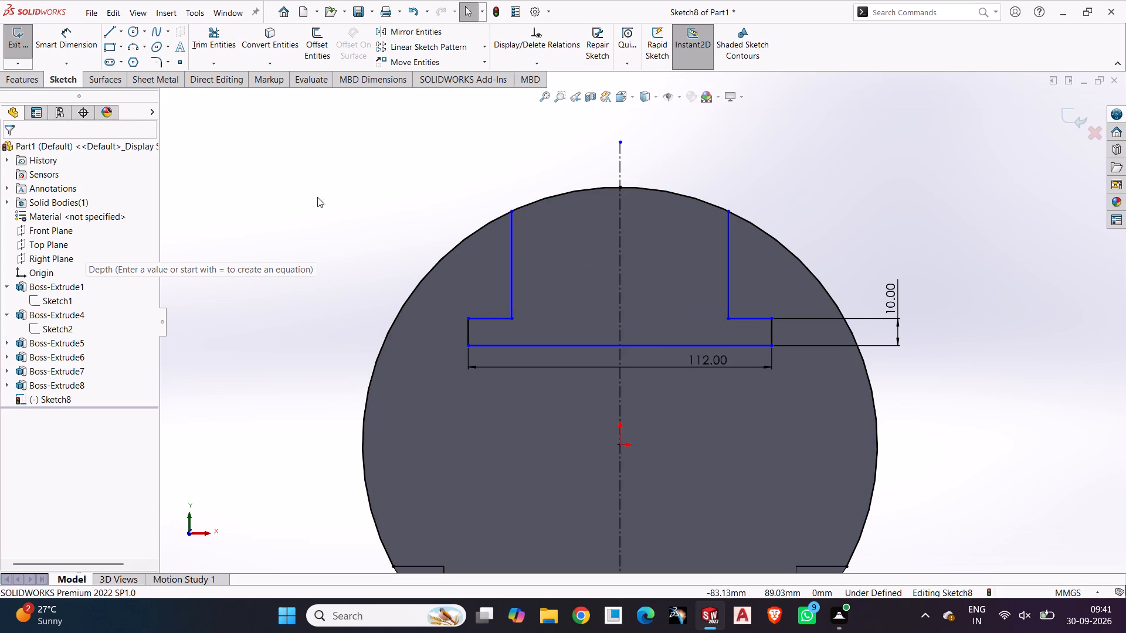
Fillet the two inner corners where the vertical lines meet the rectangle's upper edge with a 10 mm radius.
click(158, 64)
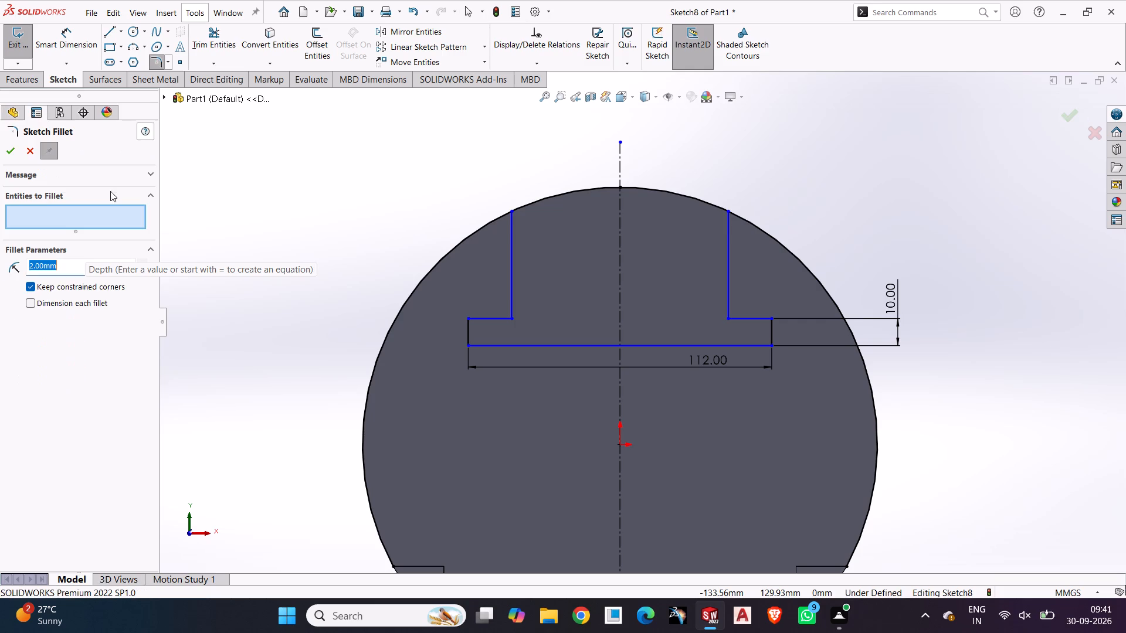
text(10)
key(Return)
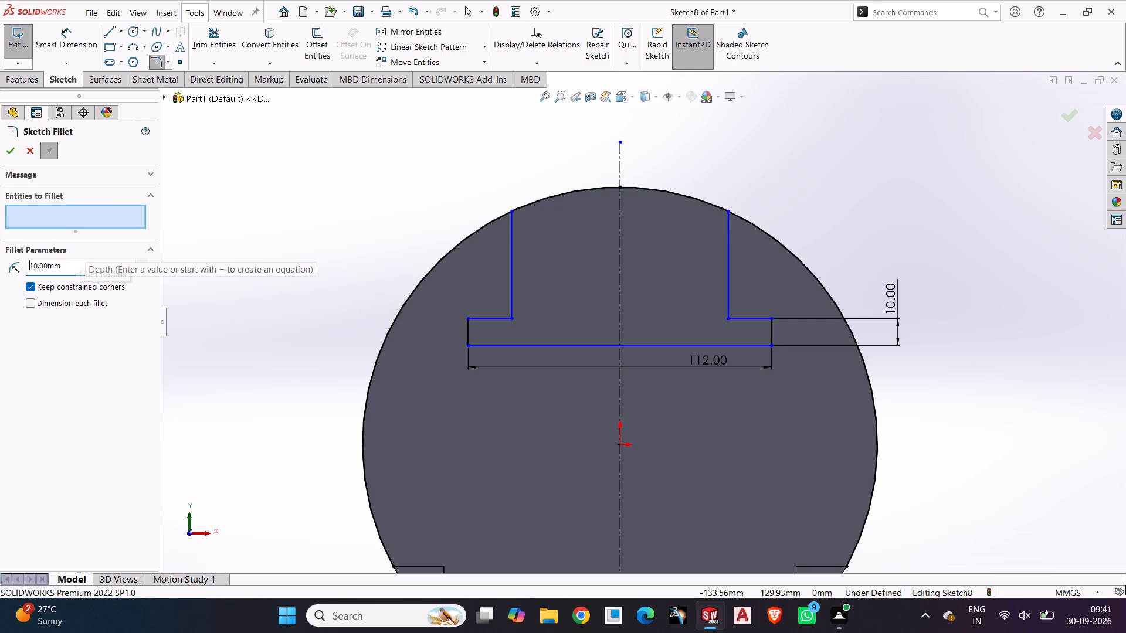
click(515, 316)
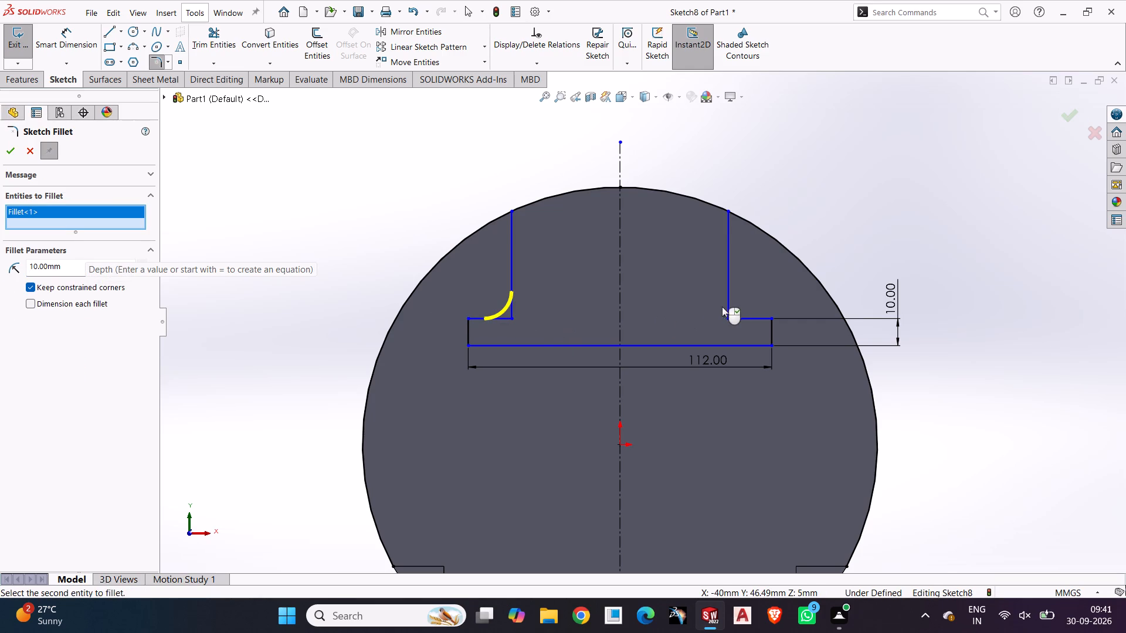
click(731, 318)
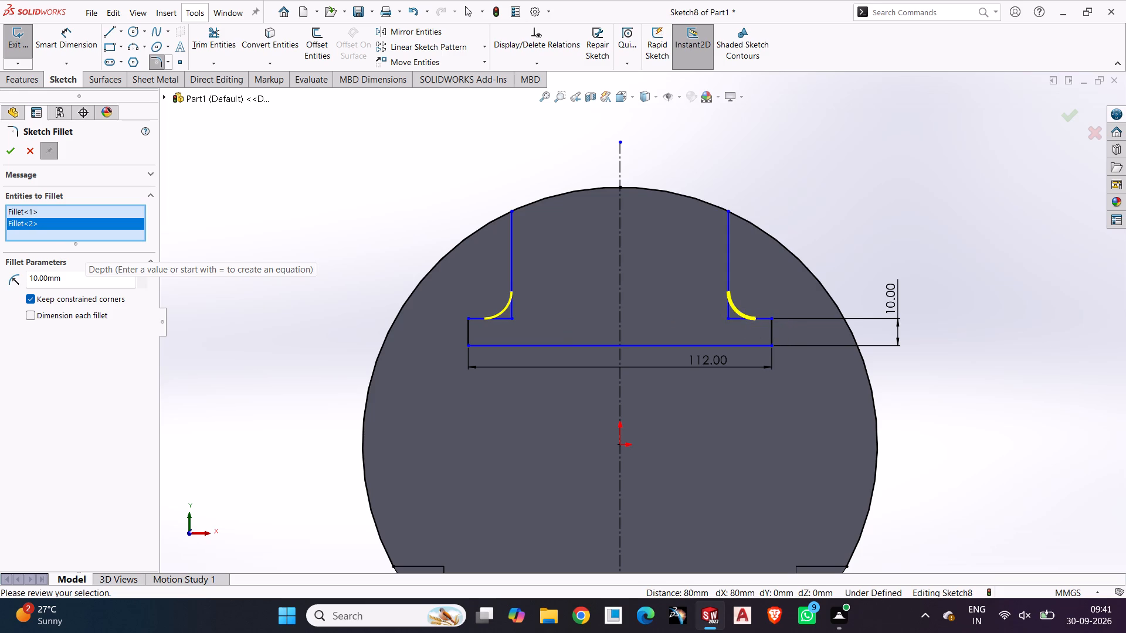
drag(76, 283, 0, 283)
key(2)
key(Return)
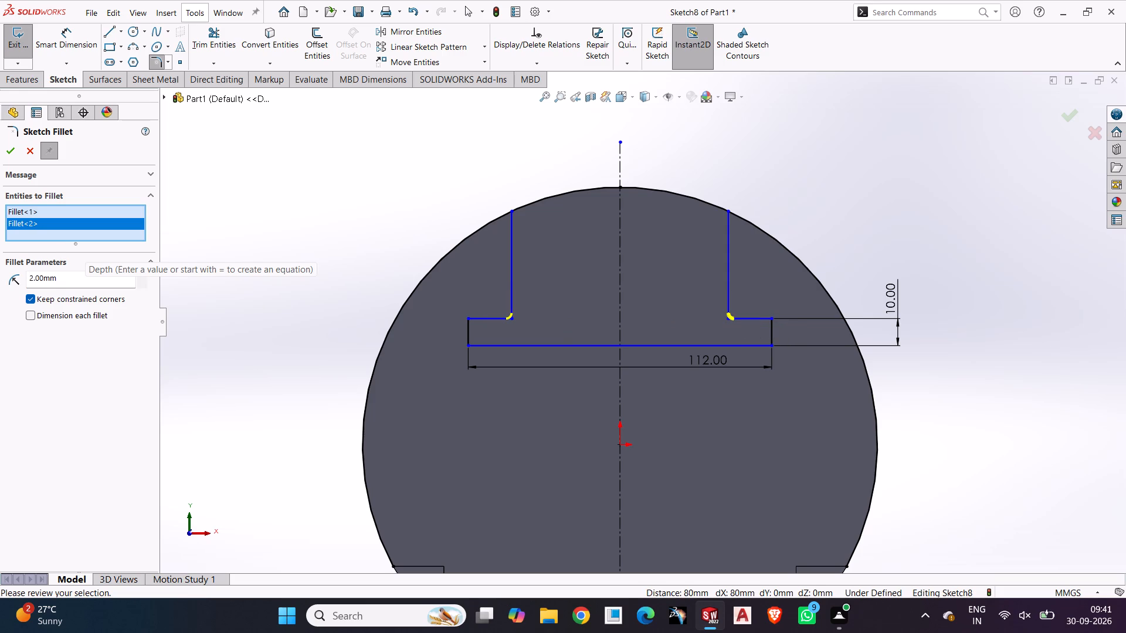
drag(79, 269, 0, 318)
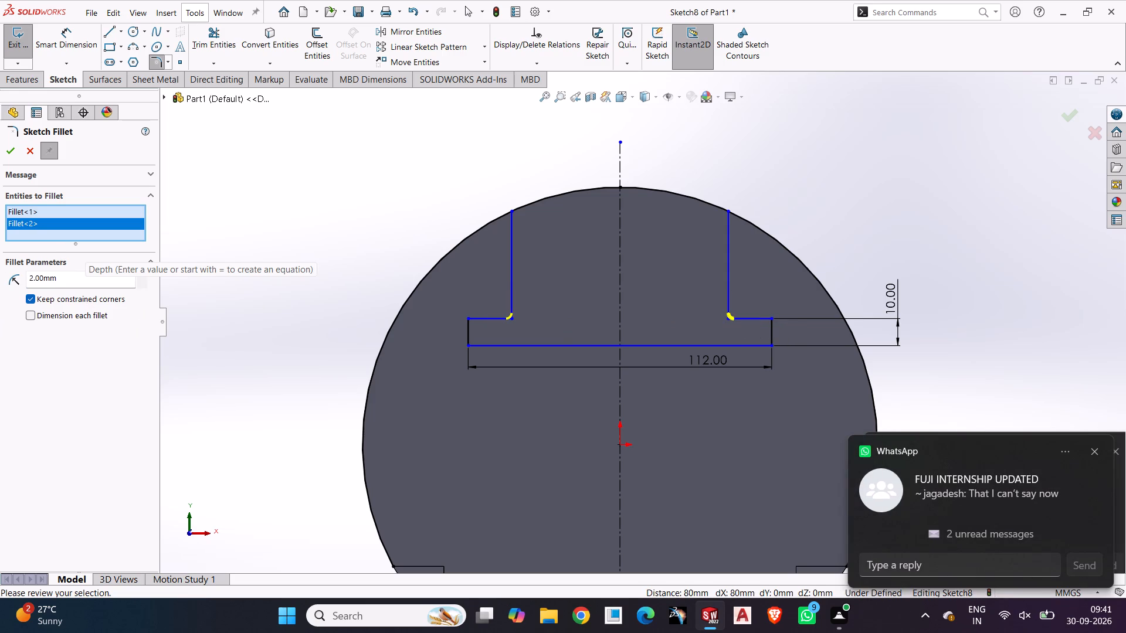
drag(69, 276, 0, 308)
text(10)
key(Return)
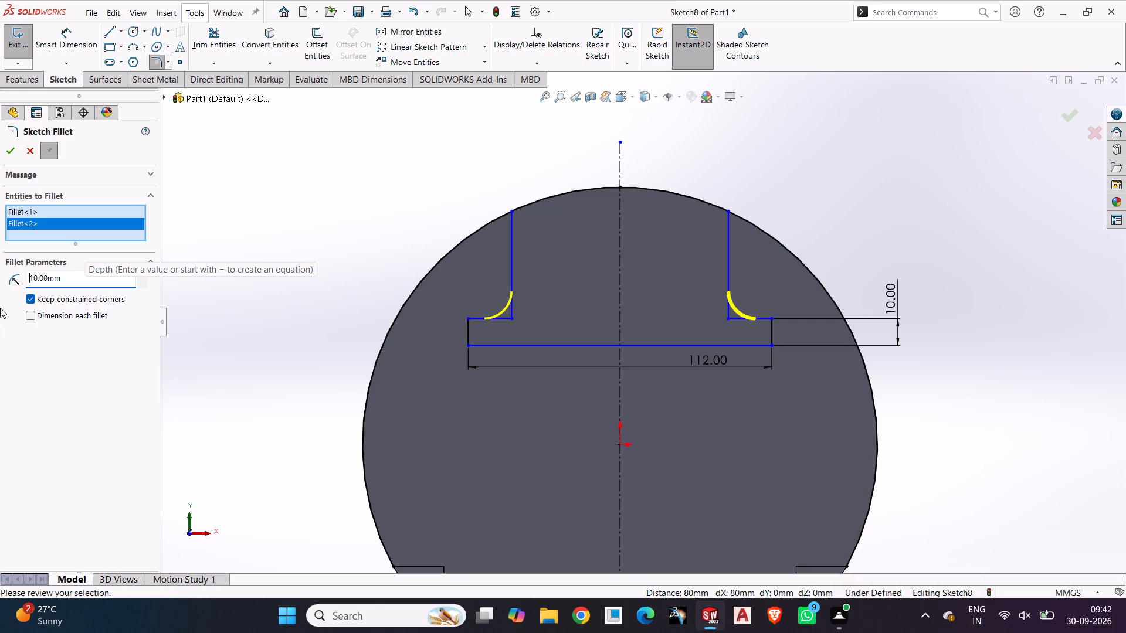
click(11, 152)
click(352, 163)
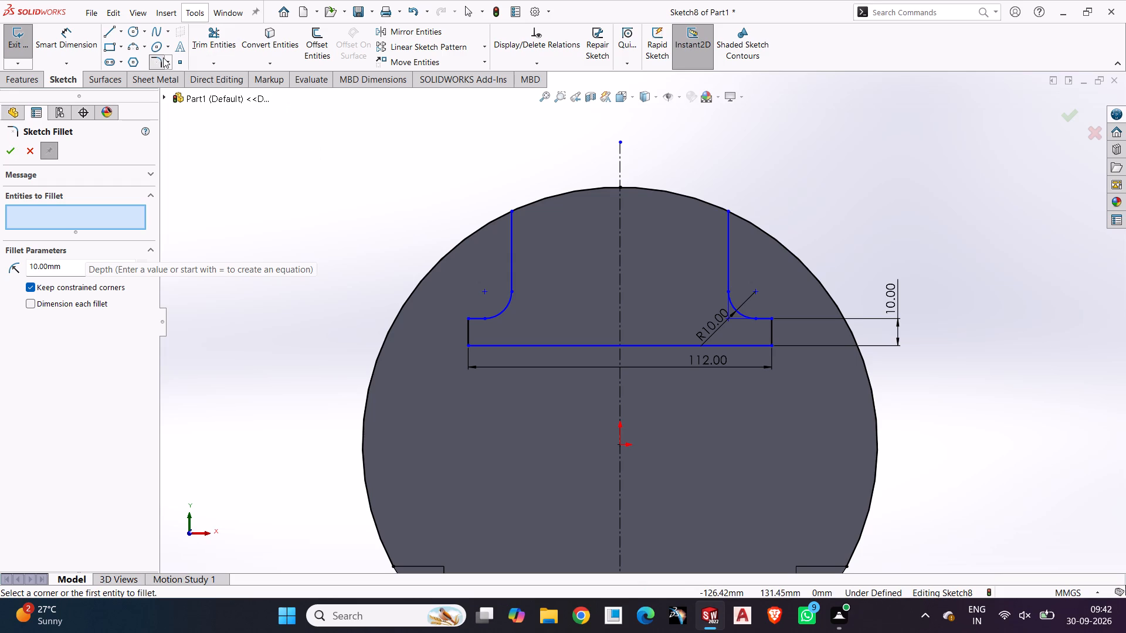
Fillet the two upper outer corners of the 112 mm wide base with a 2 mm radius.
drag(74, 269, 0, 268)
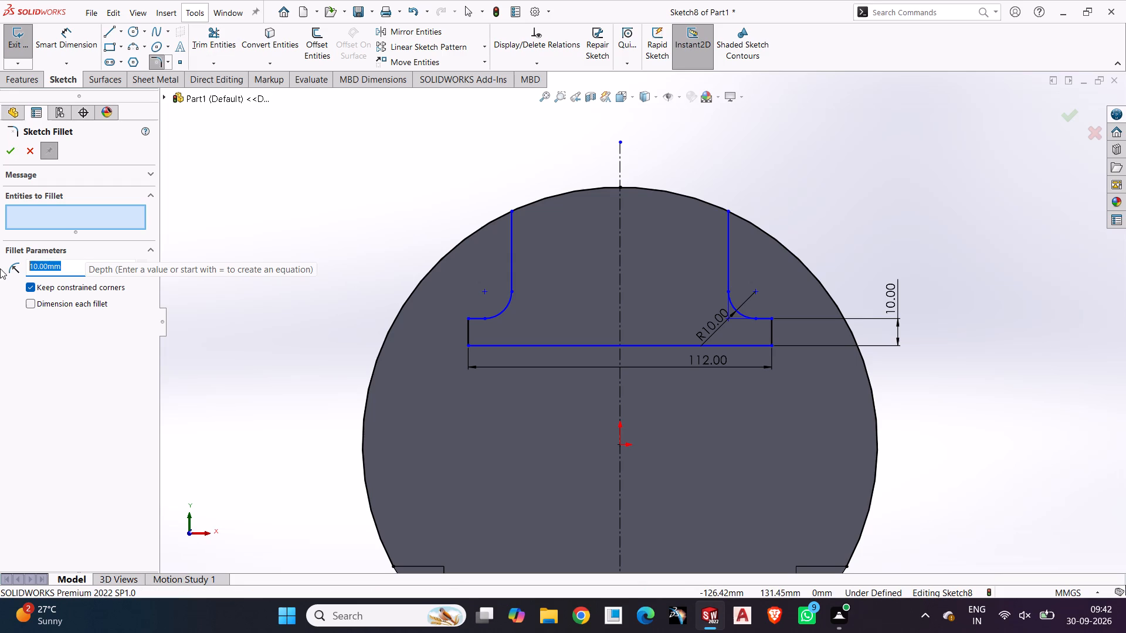
key(2)
key(Return)
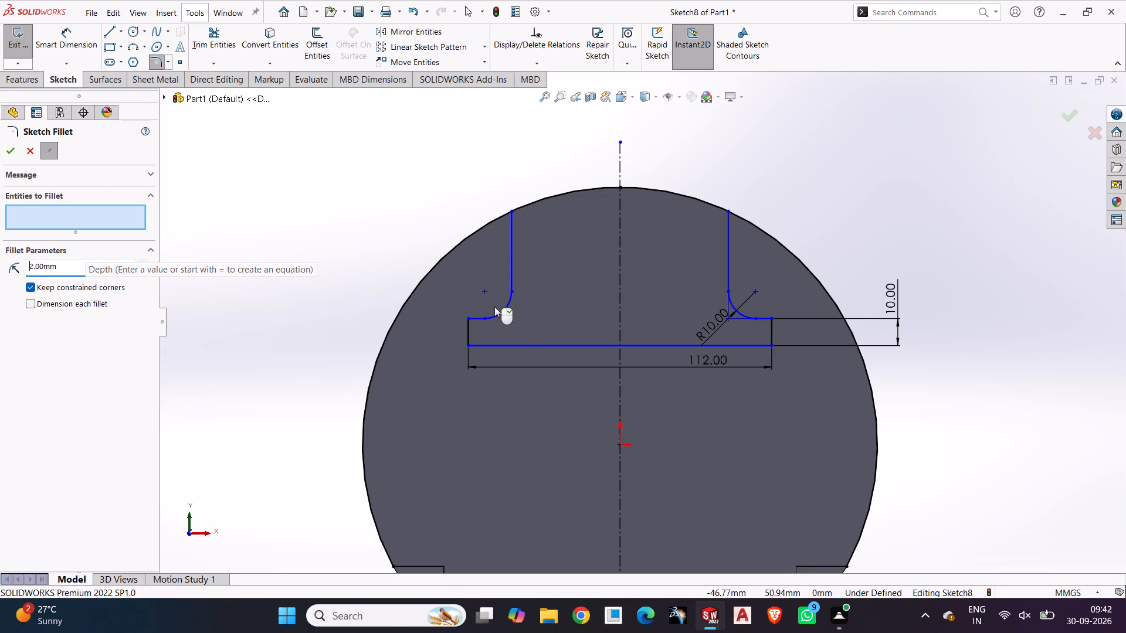
scroll(515, 332, down, 3)
click(457, 307)
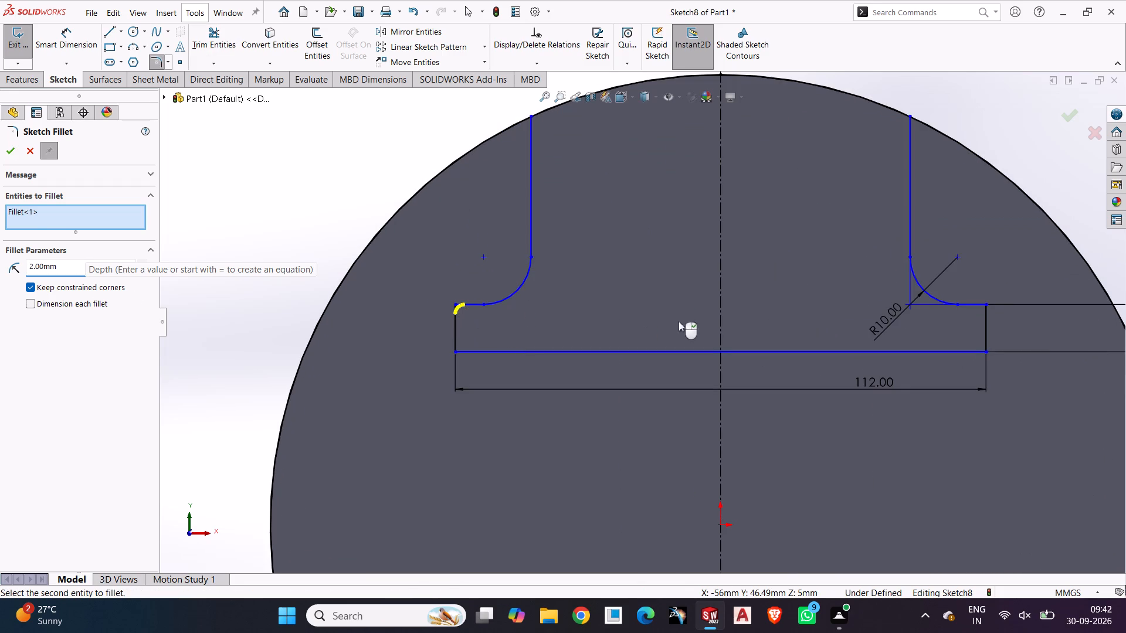
click(989, 302)
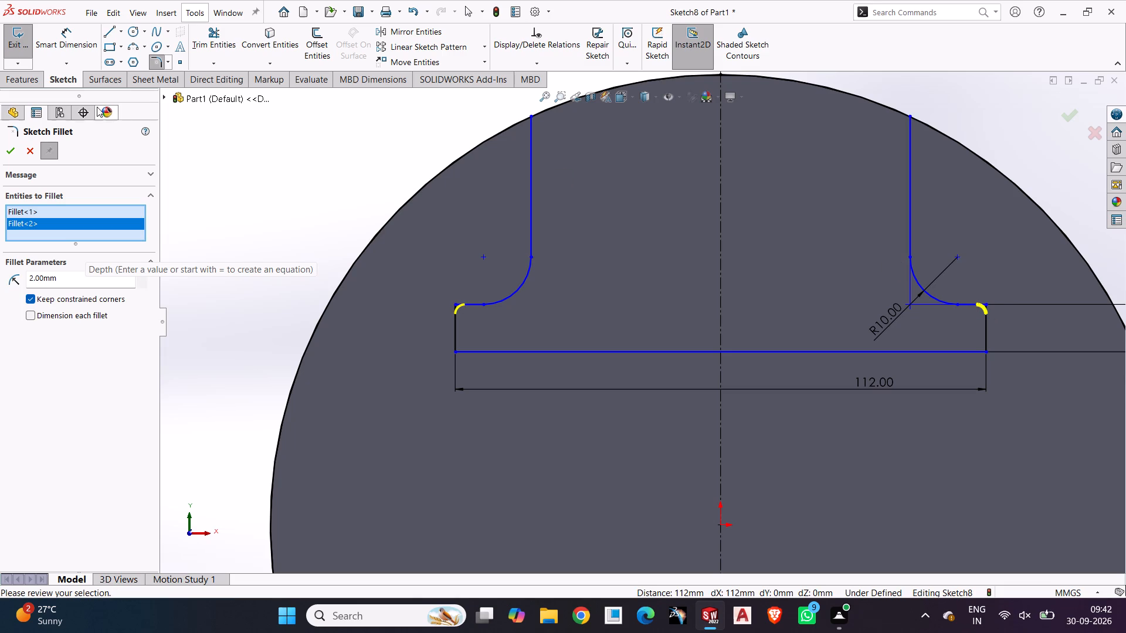
click(13, 152)
click(230, 179)
scroll(686, 292, up, 2)
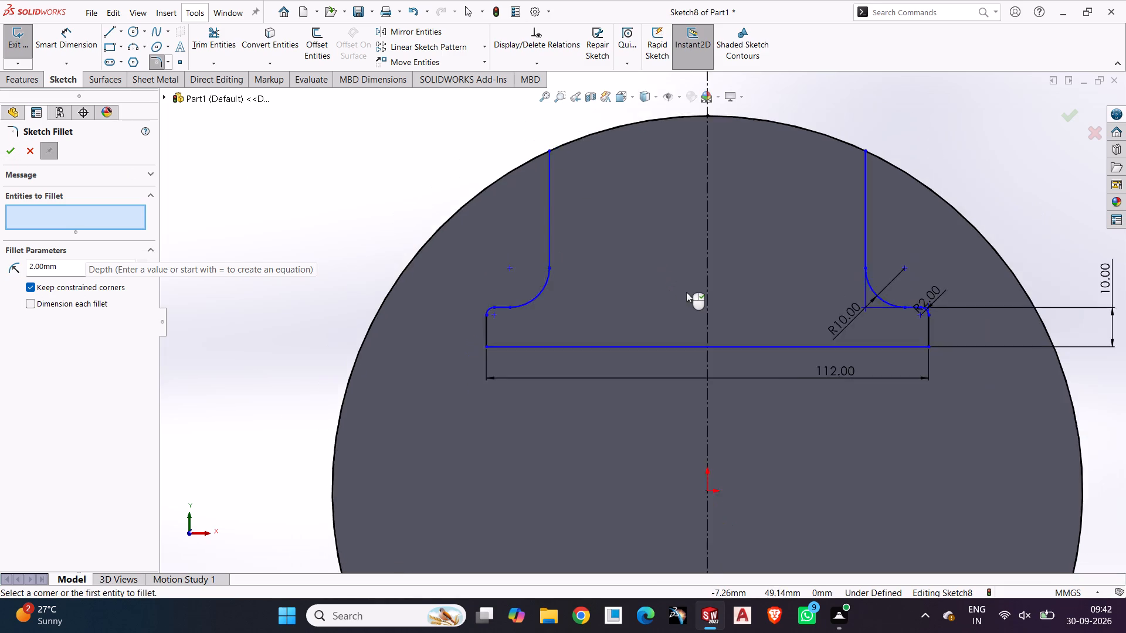
click(6, 154)
scroll(416, 251, up, 1)
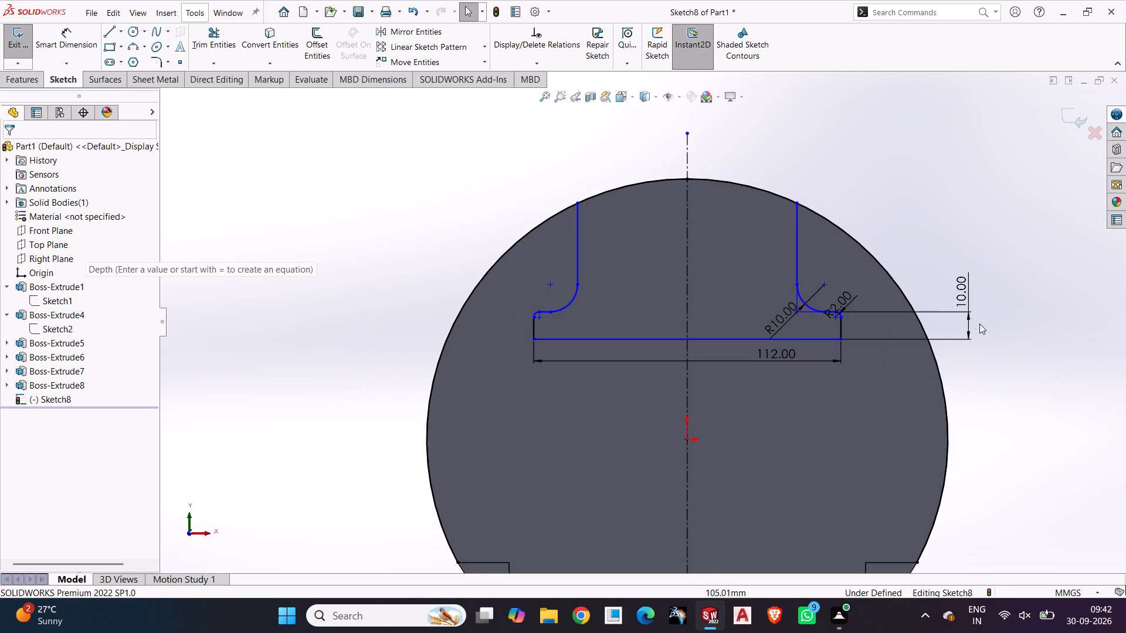
Trim the sketch circle outside the profile so only the arc between the two vertical lines is left, accepting the relation's deletion.
click(215, 29)
click(494, 261)
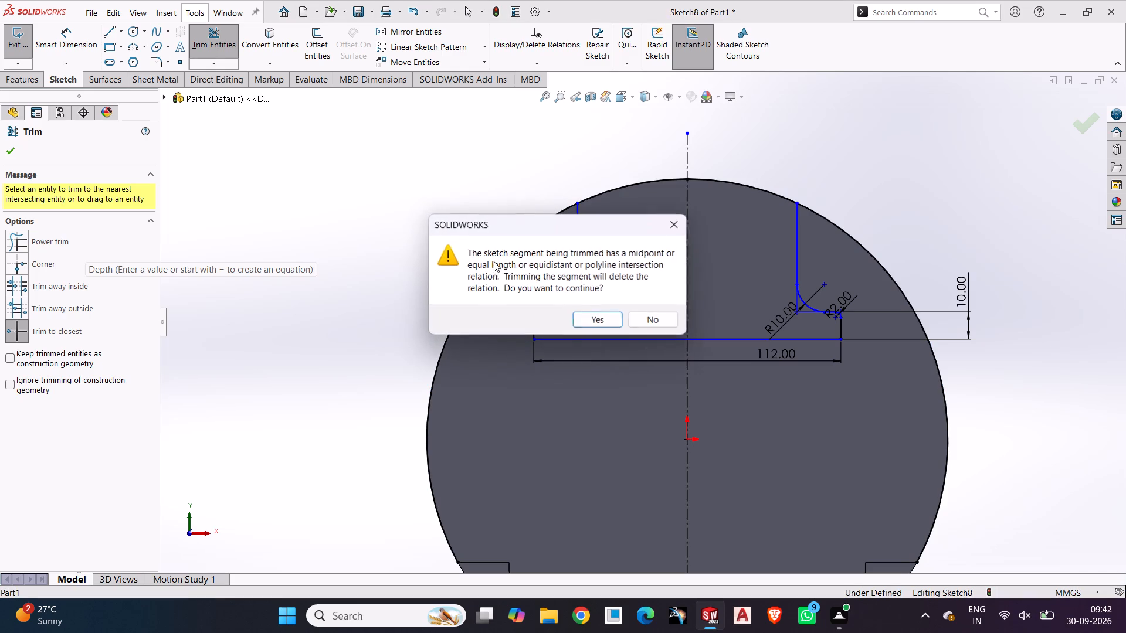
click(600, 319)
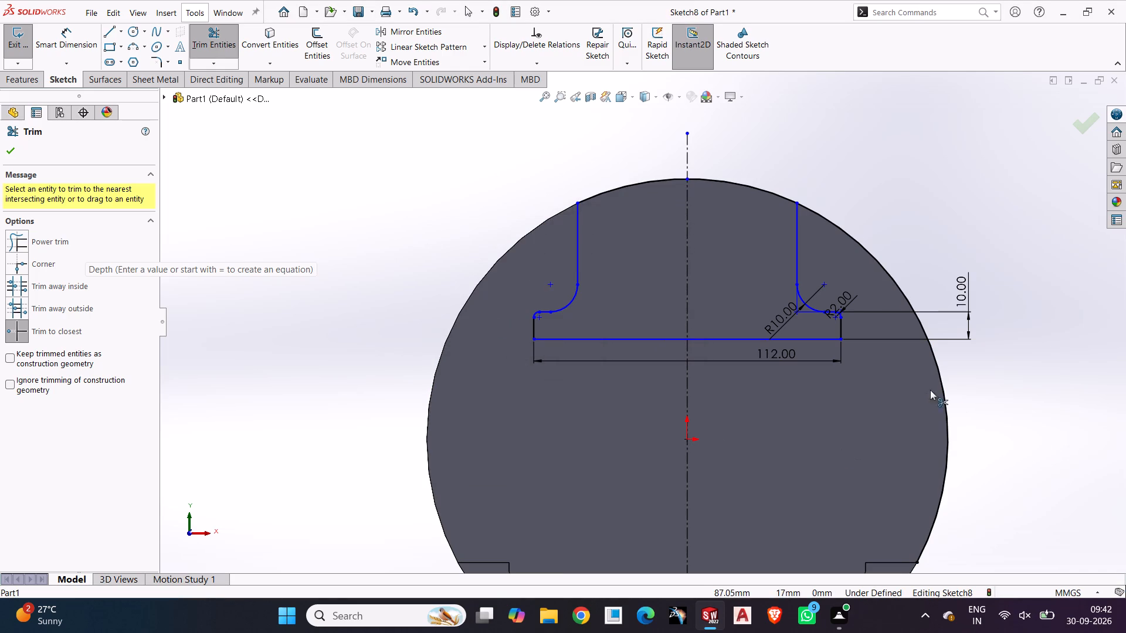
click(940, 378)
scroll(989, 460, up, 4)
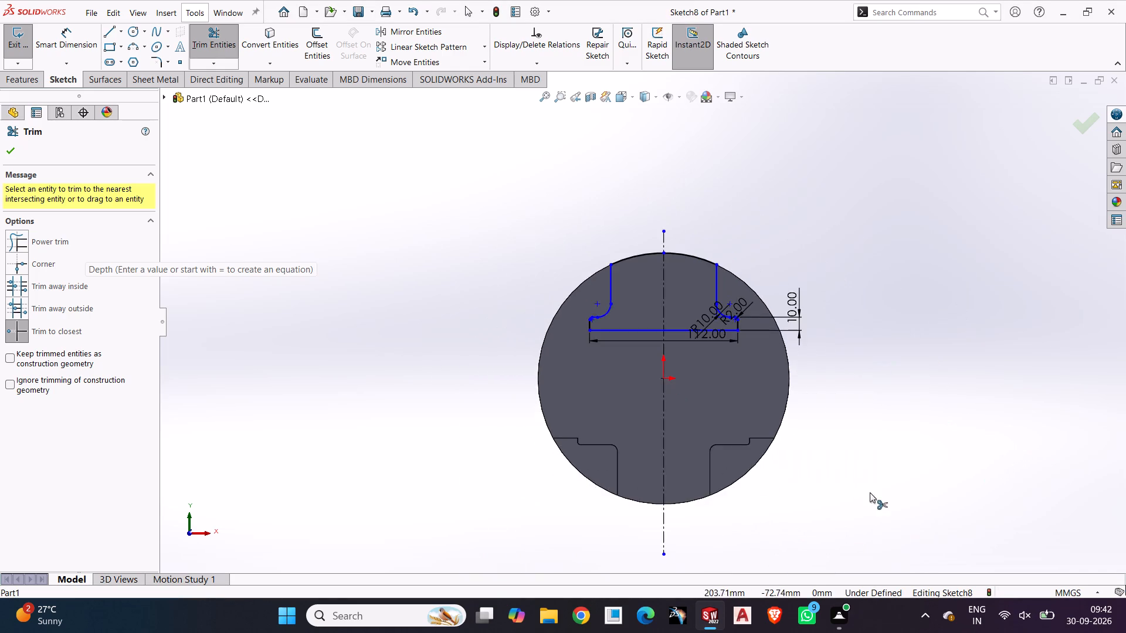
scroll(749, 501, down, 5)
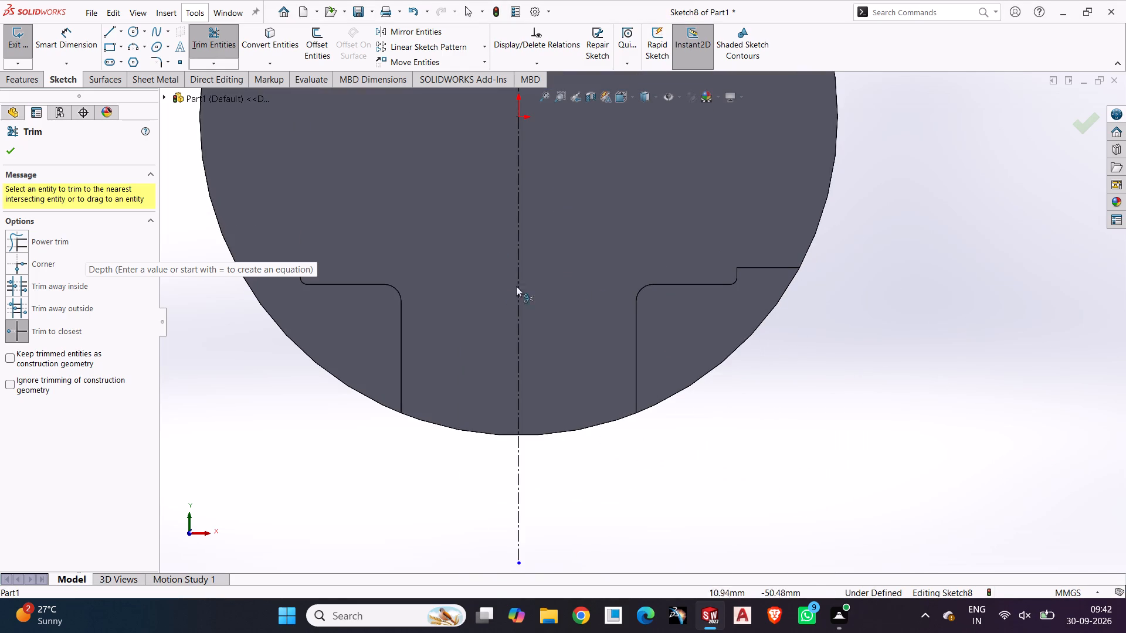
scroll(124, 271, up, 1)
click(5, 142)
Extrude the closed filleted profile as a blind 105 mm boss from the disc face, merged with the existing body.
scroll(213, 341, up, 3)
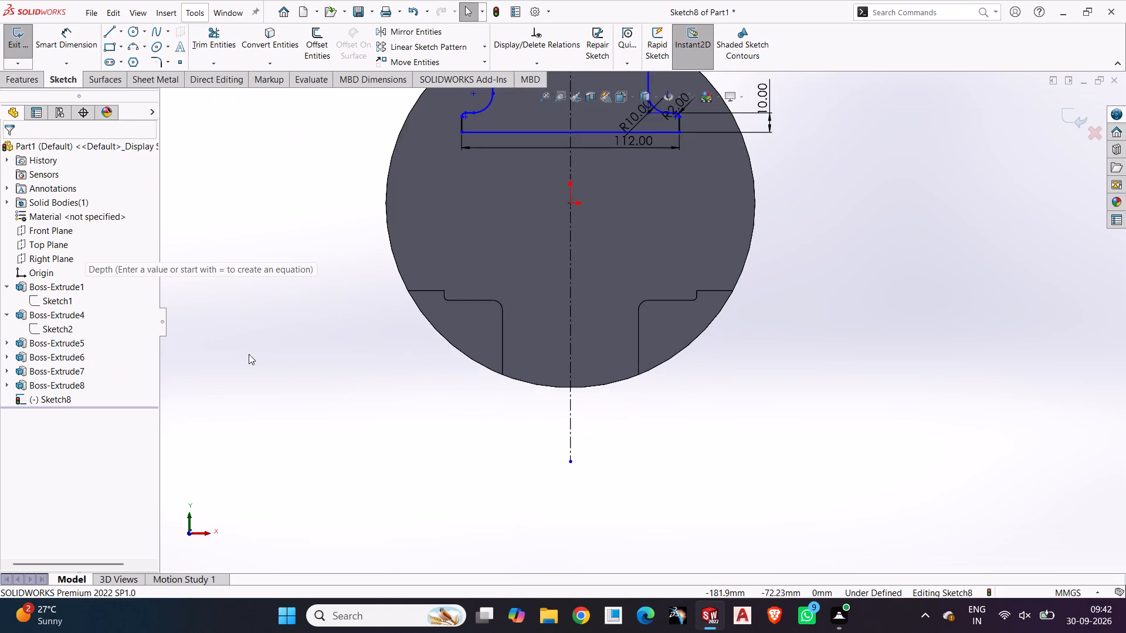
middle_drag(294, 372, 375, 268)
scroll(343, 326, up, 4)
middle_drag(302, 355, 308, 391)
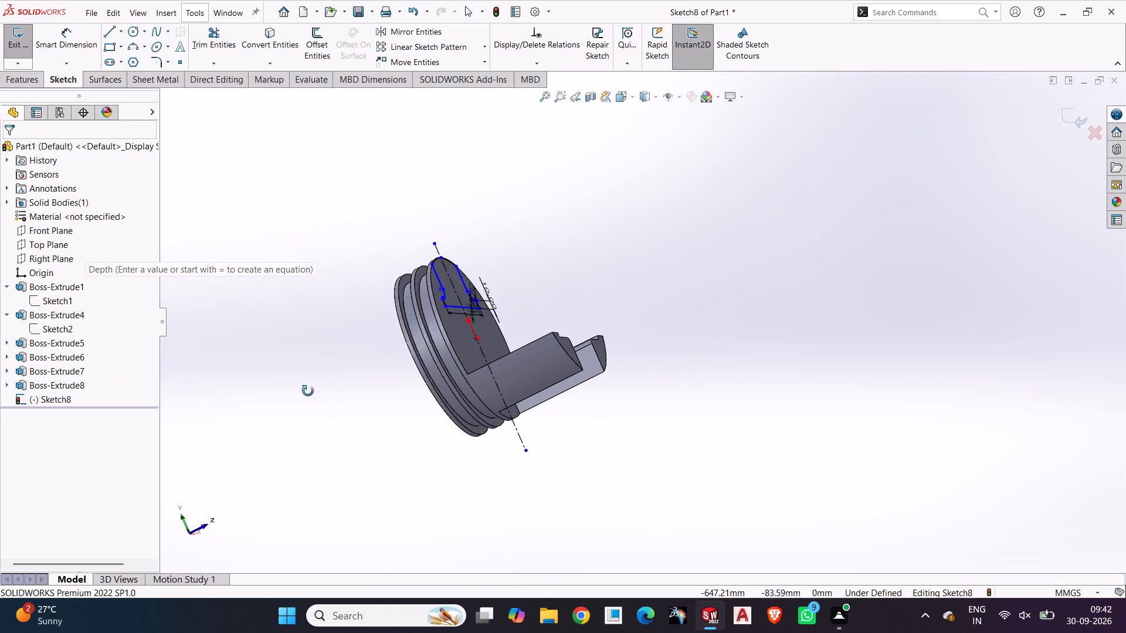
middle_drag(308, 391, 297, 376)
click(24, 75)
click(21, 55)
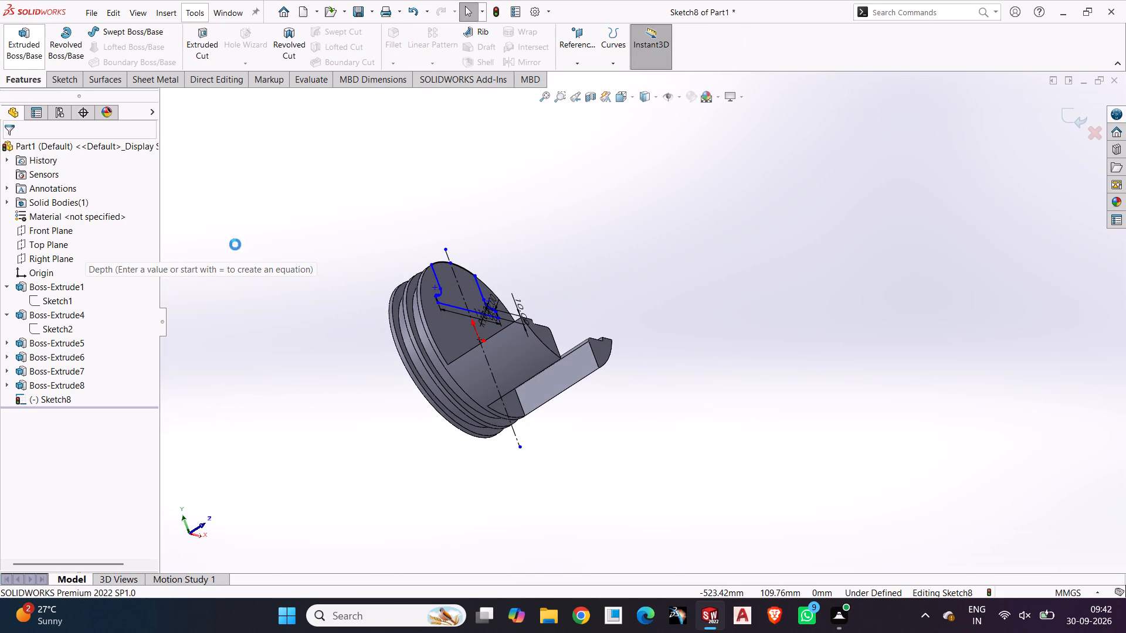
middle_drag(406, 414, 382, 224)
scroll(382, 224, up, 1)
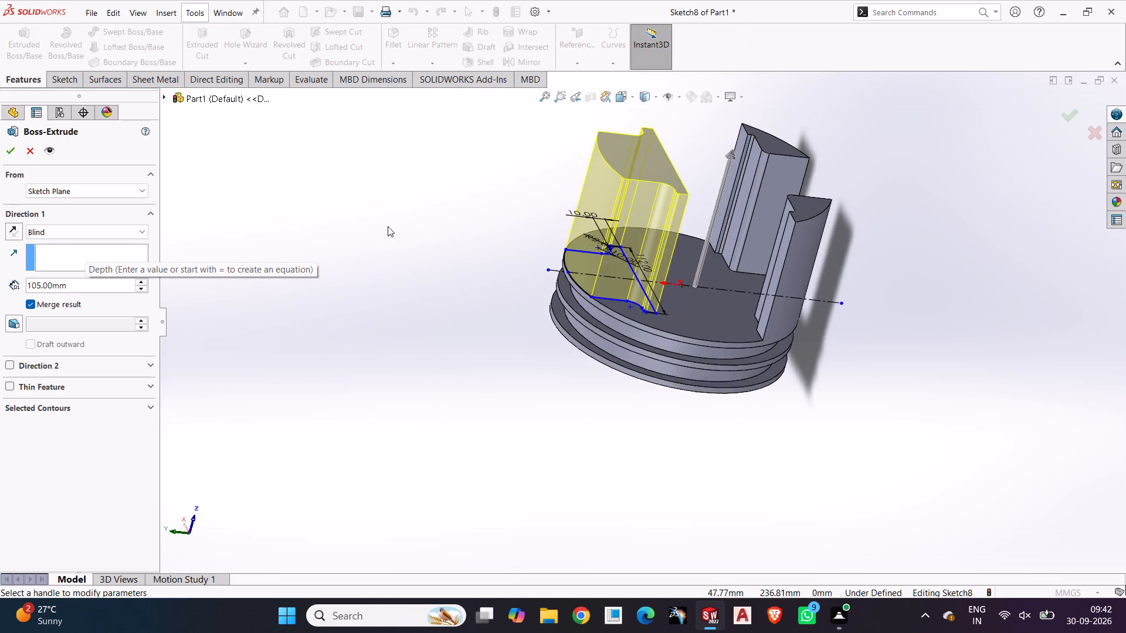
middle_drag(445, 382, 423, 319)
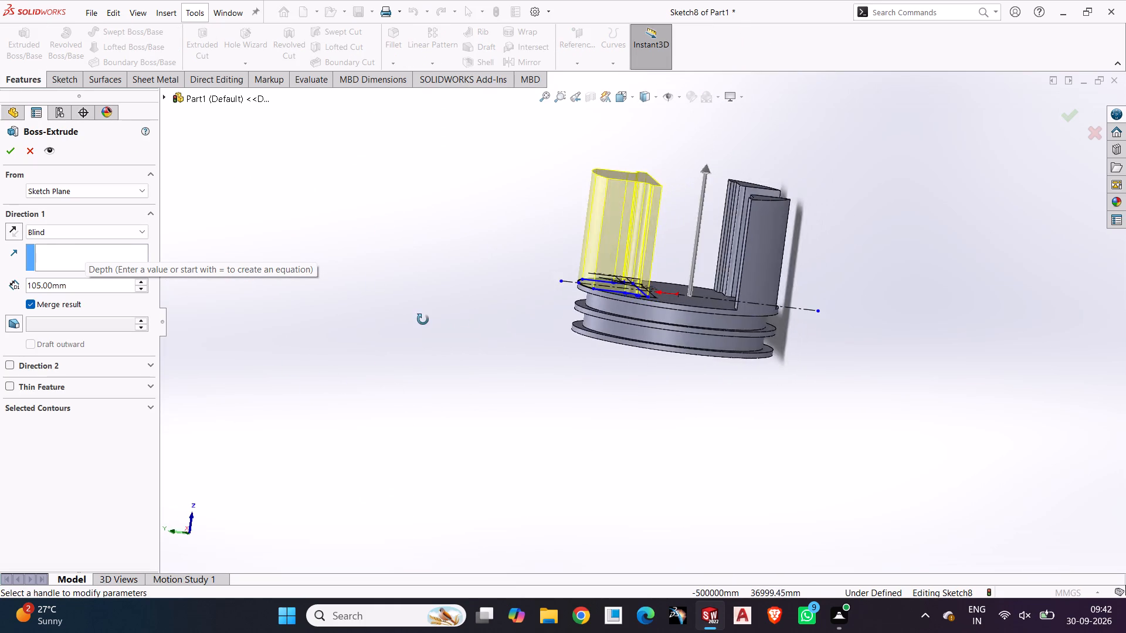
middle_drag(423, 319, 436, 318)
scroll(575, 269, down, 3)
middle_drag(809, 224, 797, 172)
middle_drag(797, 172, 833, 181)
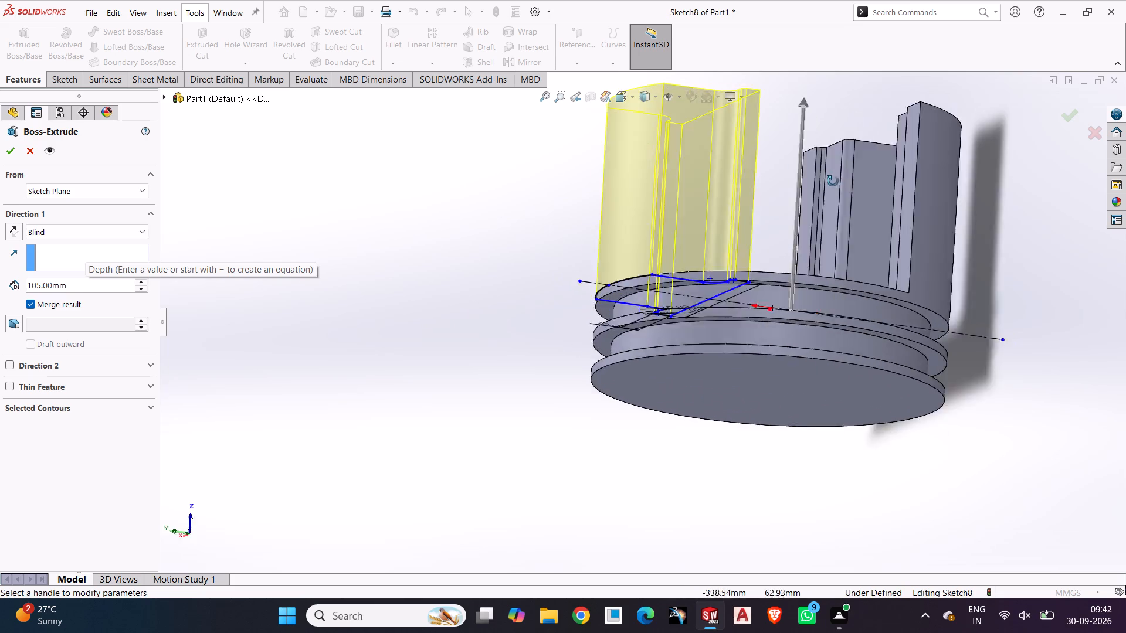
middle_drag(833, 181, 826, 230)
scroll(819, 230, up, 1)
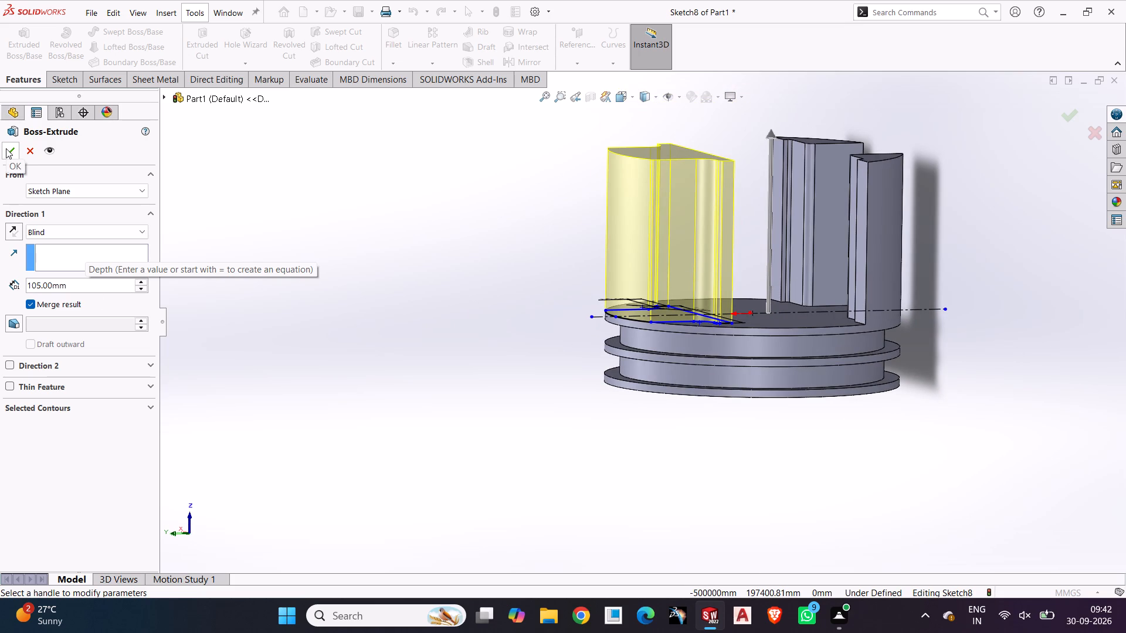
click(6, 148)
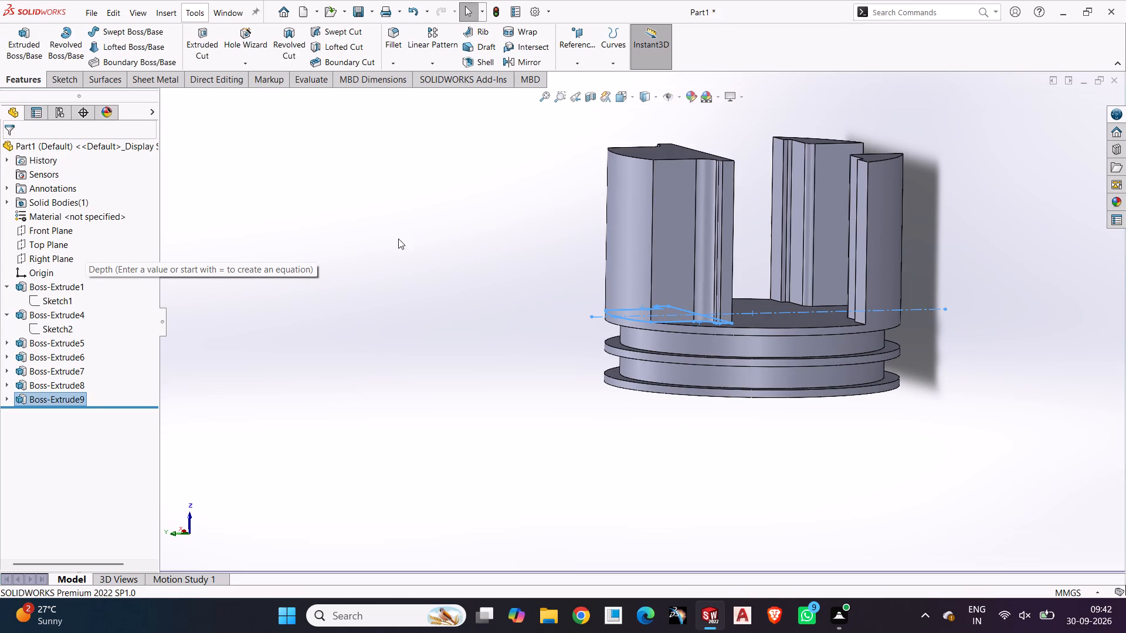
click(398, 239)
middle_drag(452, 314, 692, 235)
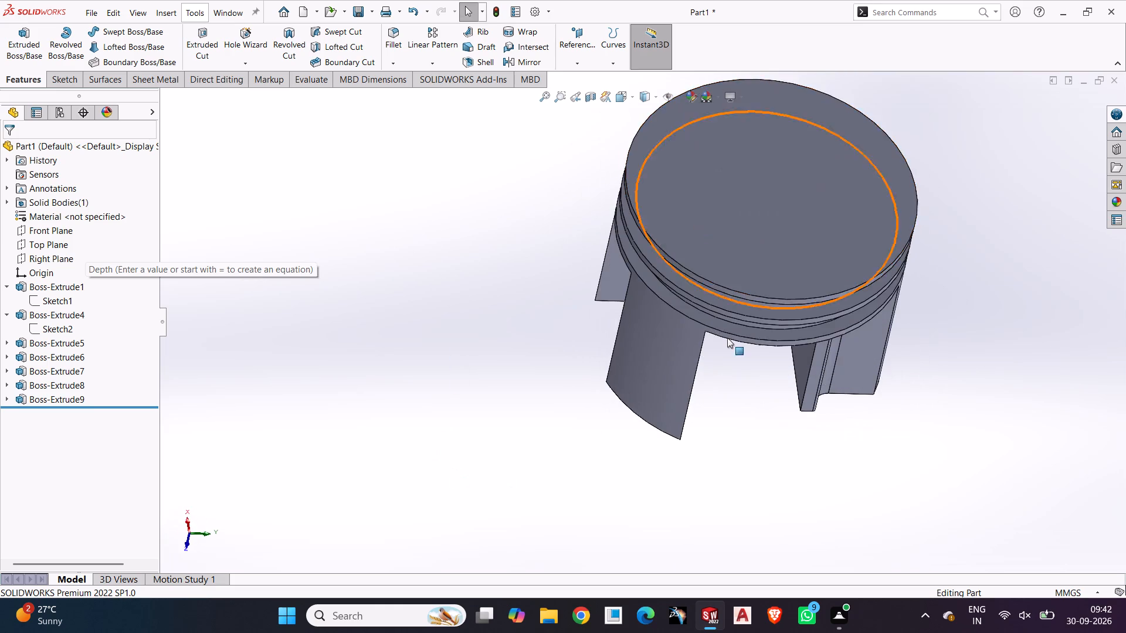
Start a sketch on the disc face between the three blocks and convert the face's edges into sketch entities.
middle_drag(728, 339, 820, 471)
scroll(820, 470, up, 1)
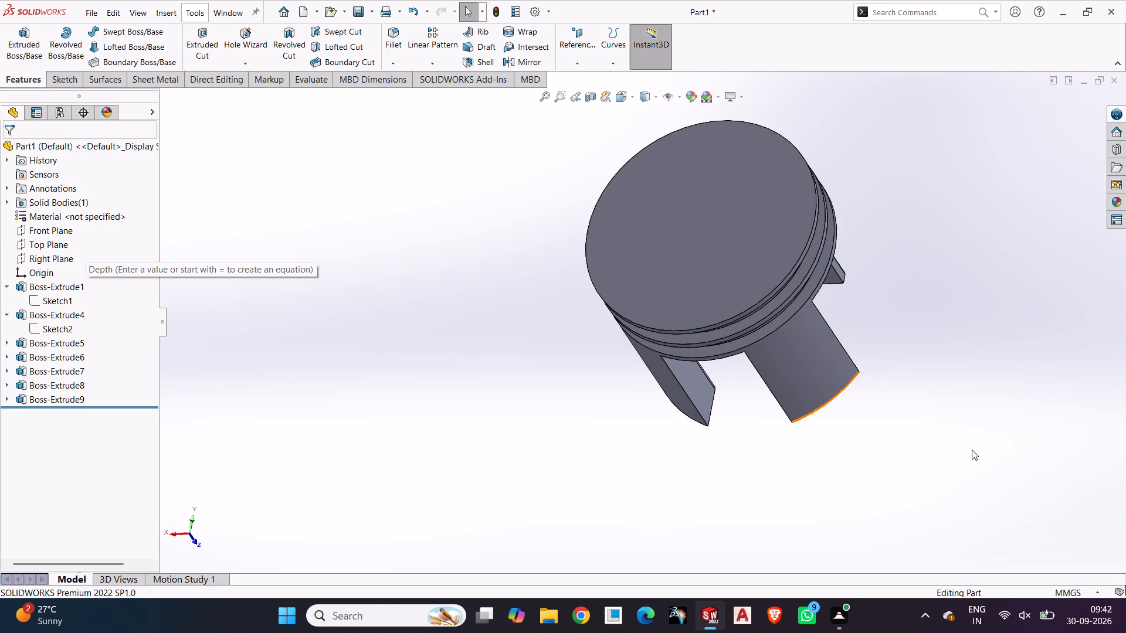
middle_drag(886, 497, 606, 270)
click(789, 267)
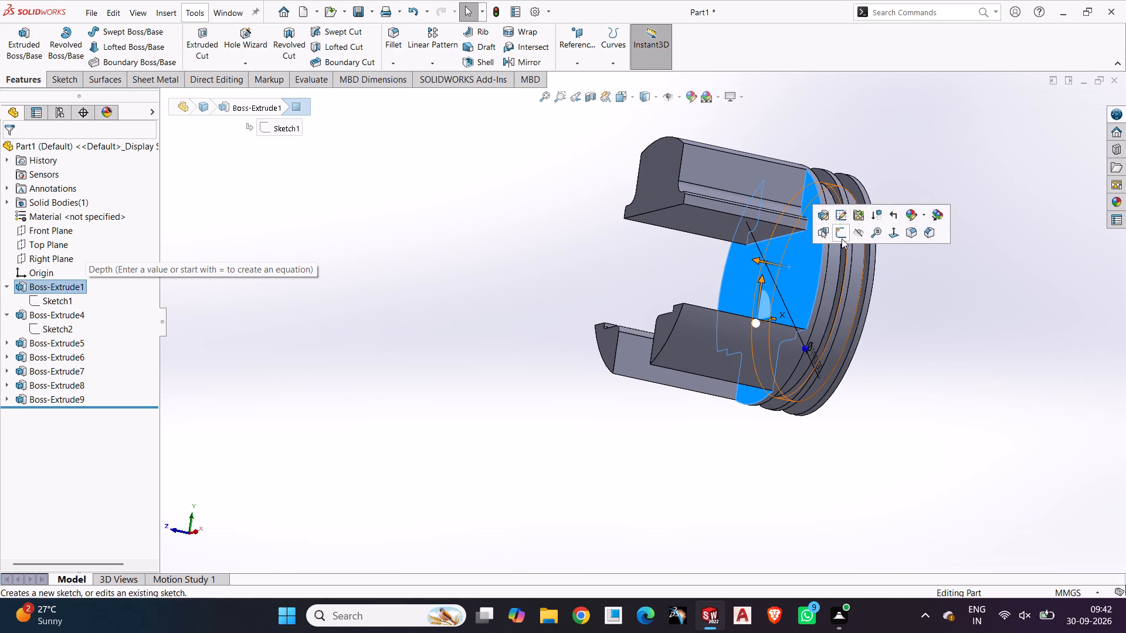
click(841, 238)
click(449, 275)
click(694, 359)
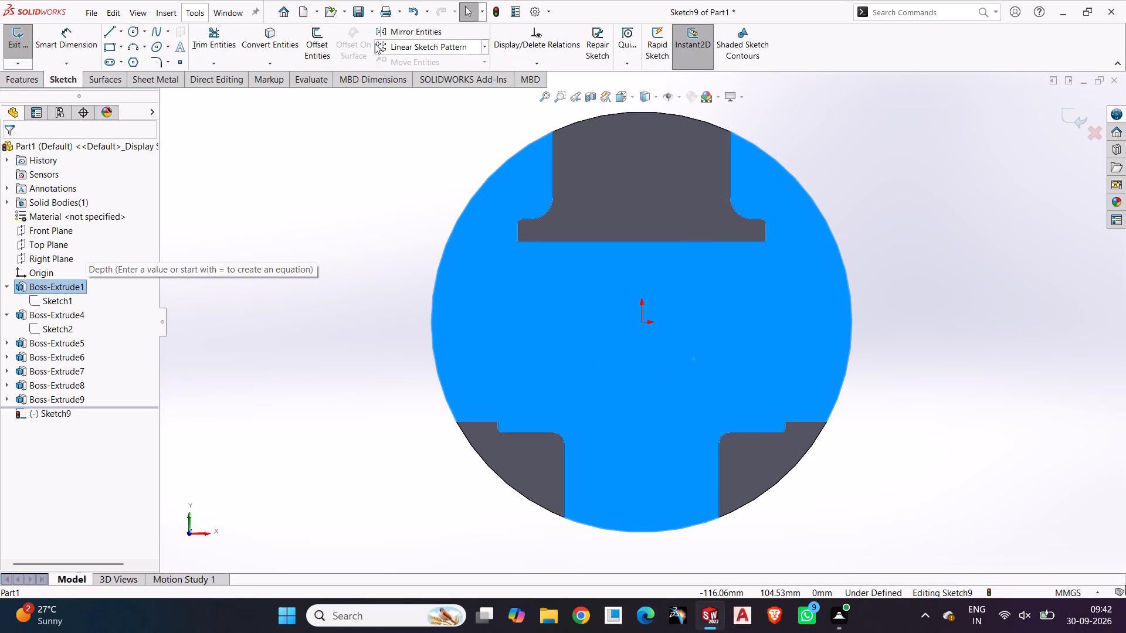
click(252, 36)
click(367, 197)
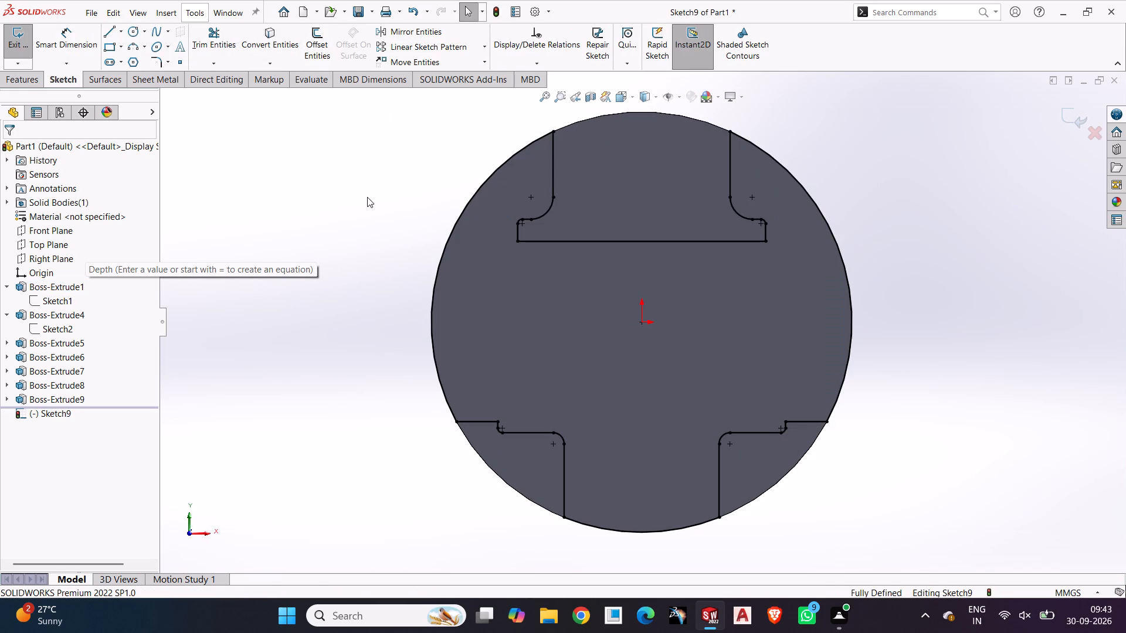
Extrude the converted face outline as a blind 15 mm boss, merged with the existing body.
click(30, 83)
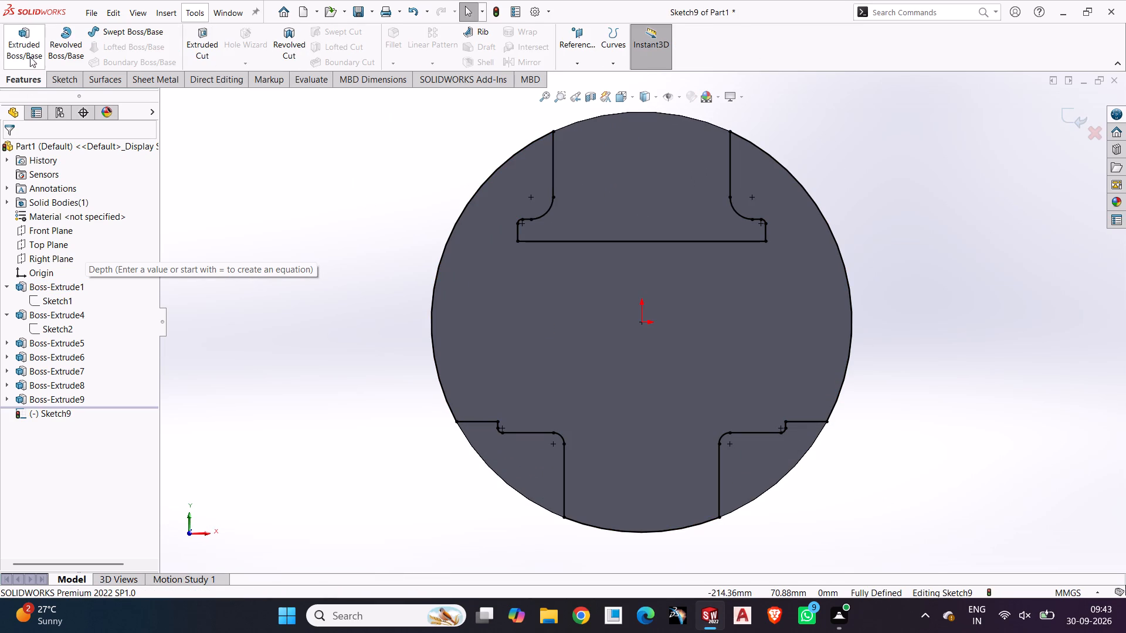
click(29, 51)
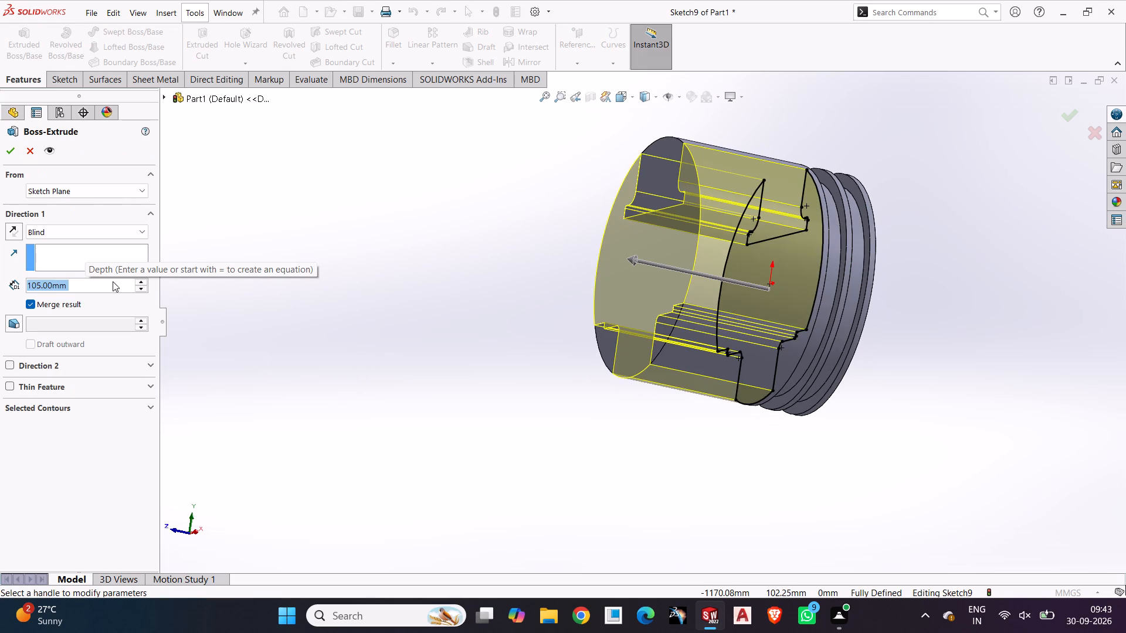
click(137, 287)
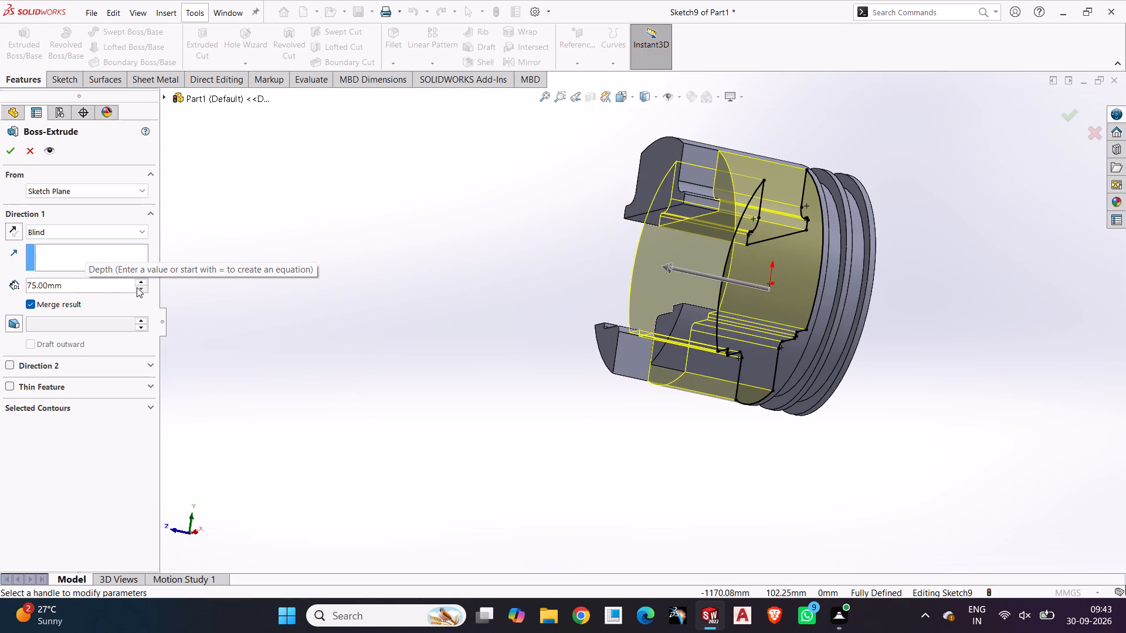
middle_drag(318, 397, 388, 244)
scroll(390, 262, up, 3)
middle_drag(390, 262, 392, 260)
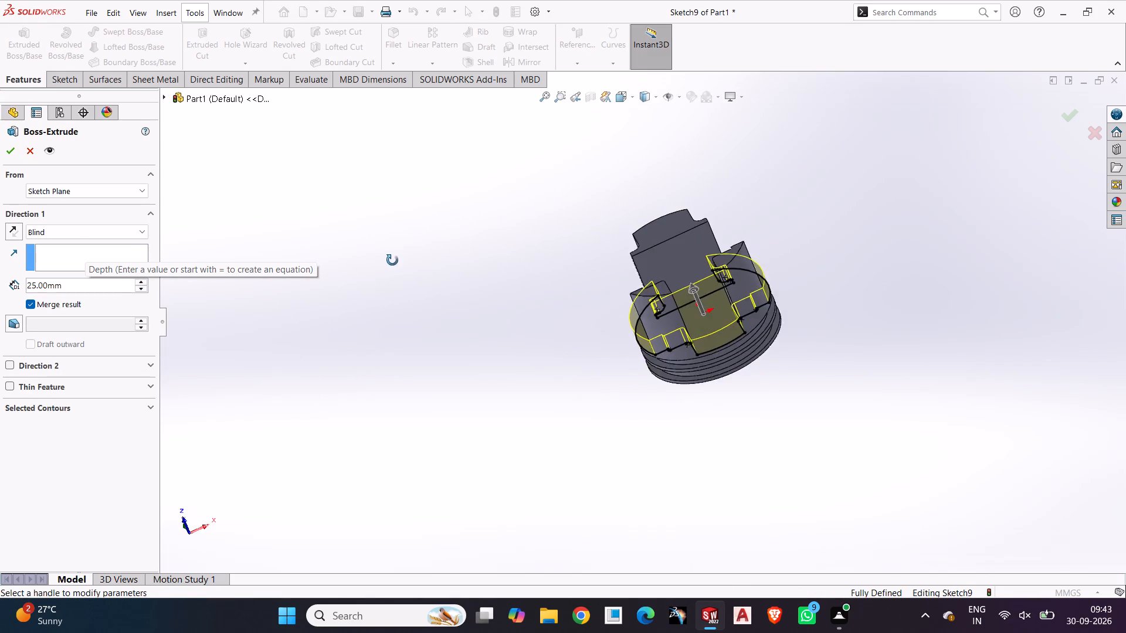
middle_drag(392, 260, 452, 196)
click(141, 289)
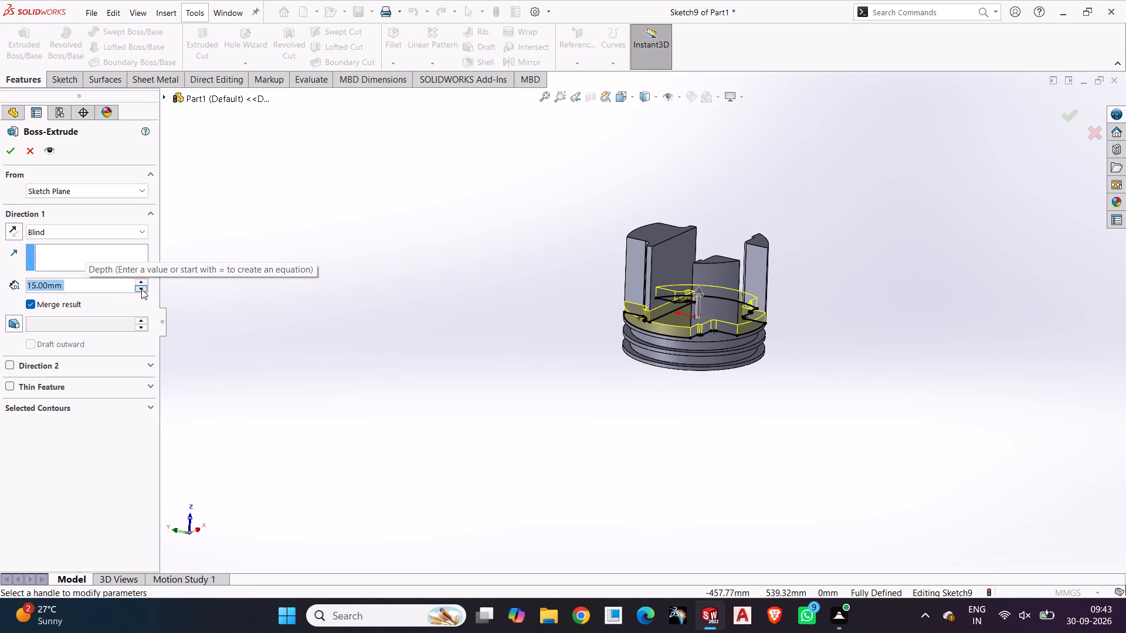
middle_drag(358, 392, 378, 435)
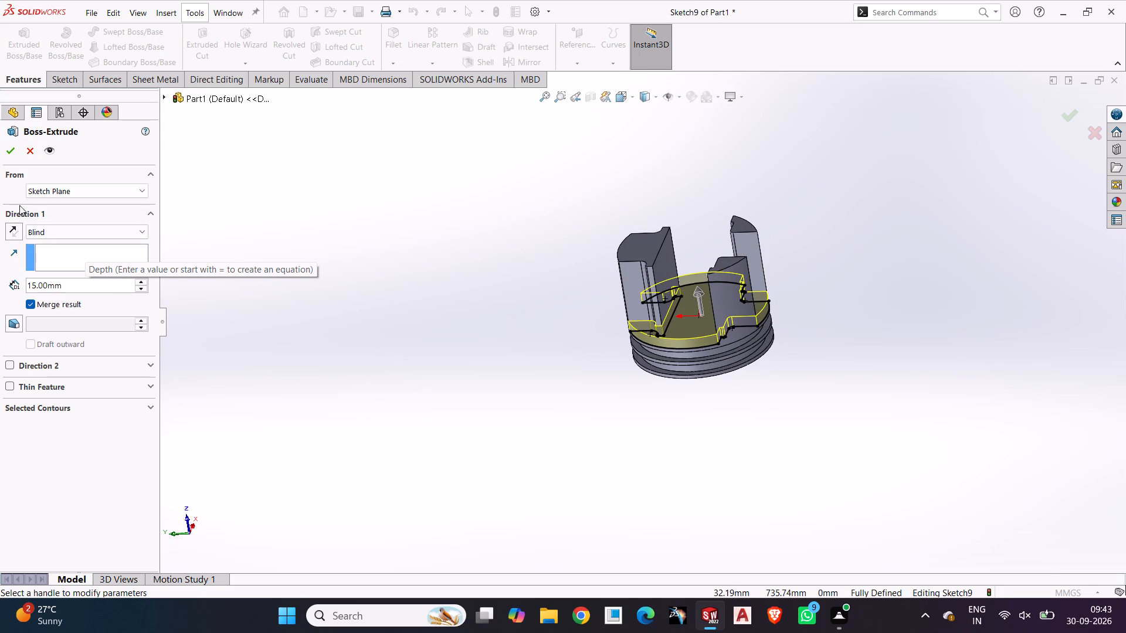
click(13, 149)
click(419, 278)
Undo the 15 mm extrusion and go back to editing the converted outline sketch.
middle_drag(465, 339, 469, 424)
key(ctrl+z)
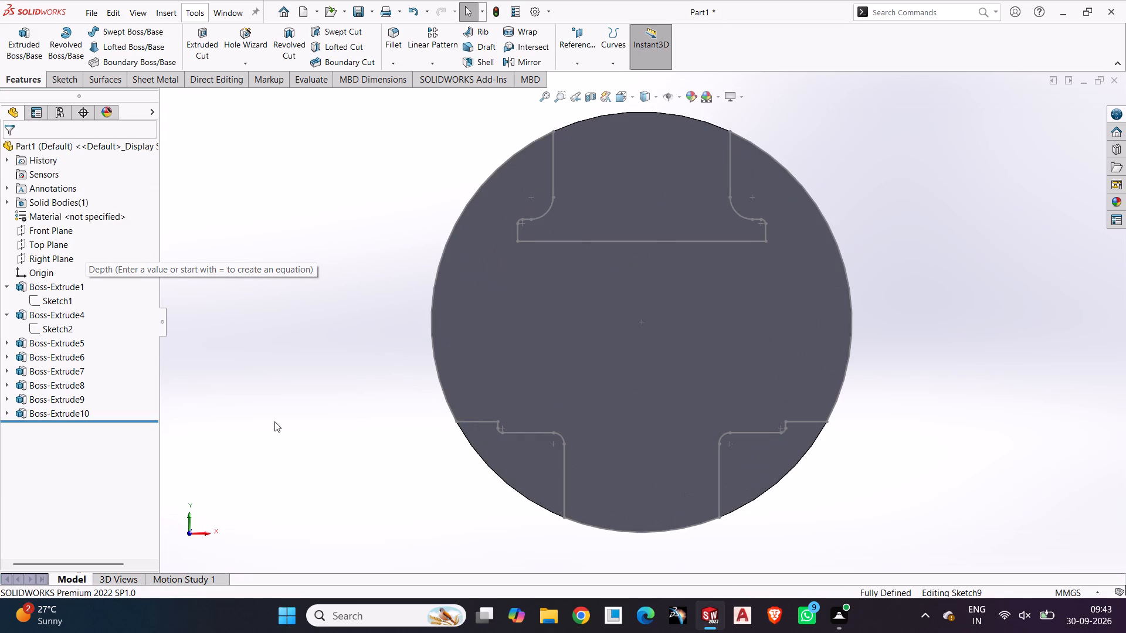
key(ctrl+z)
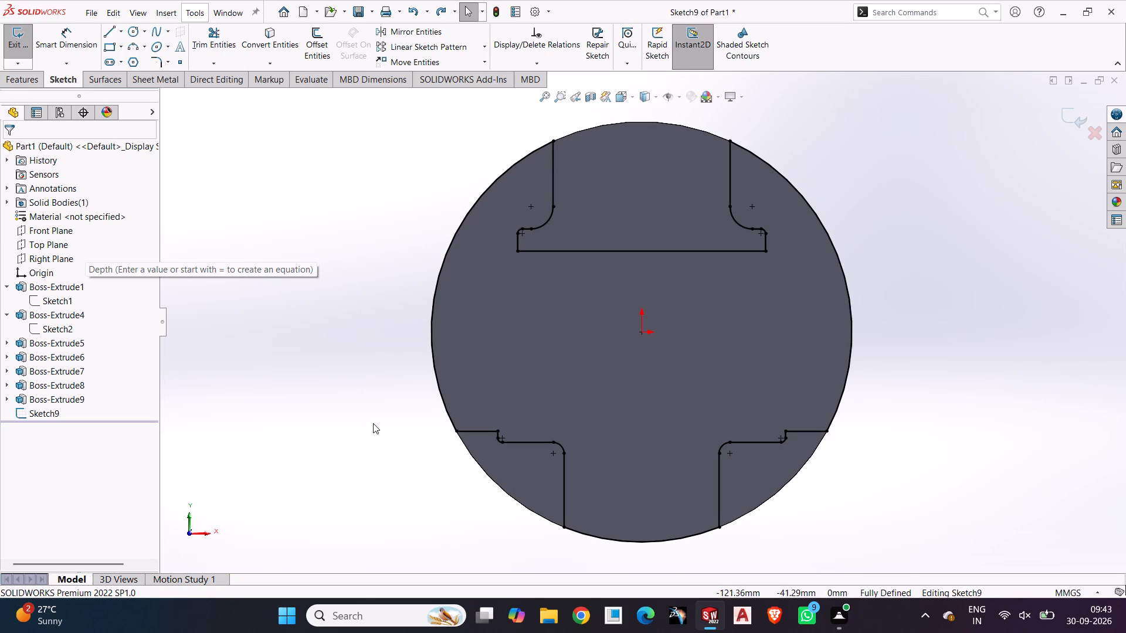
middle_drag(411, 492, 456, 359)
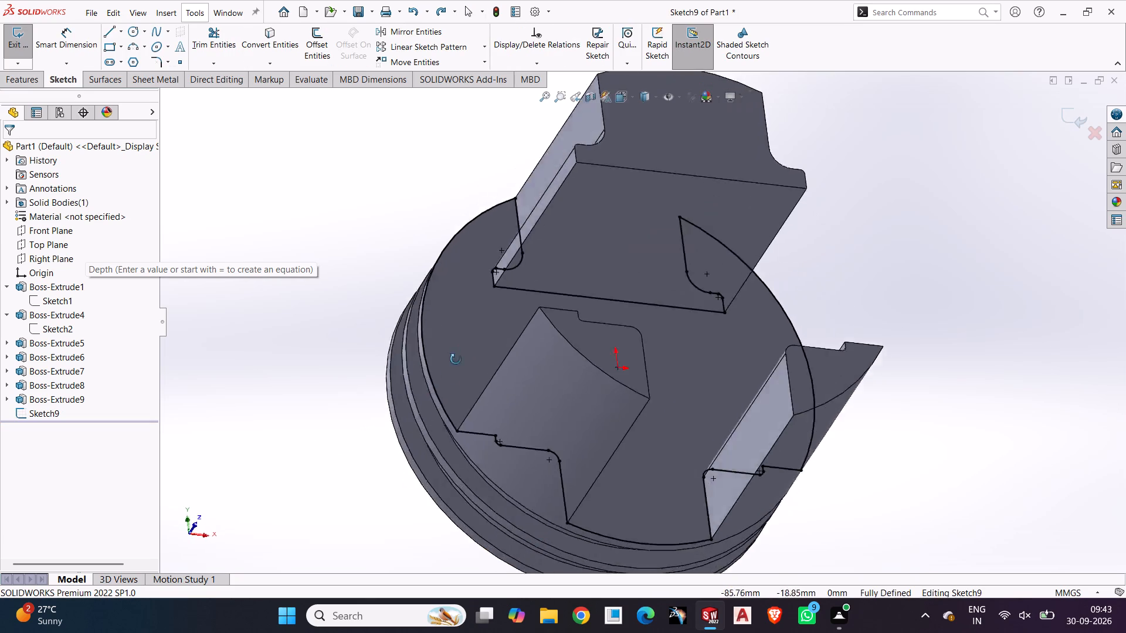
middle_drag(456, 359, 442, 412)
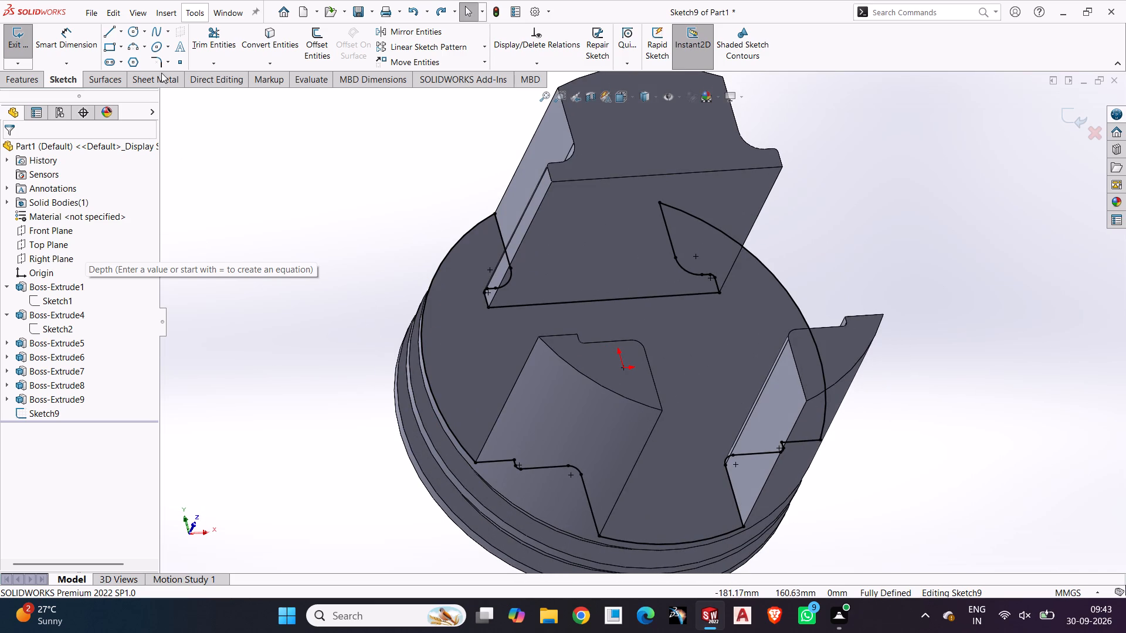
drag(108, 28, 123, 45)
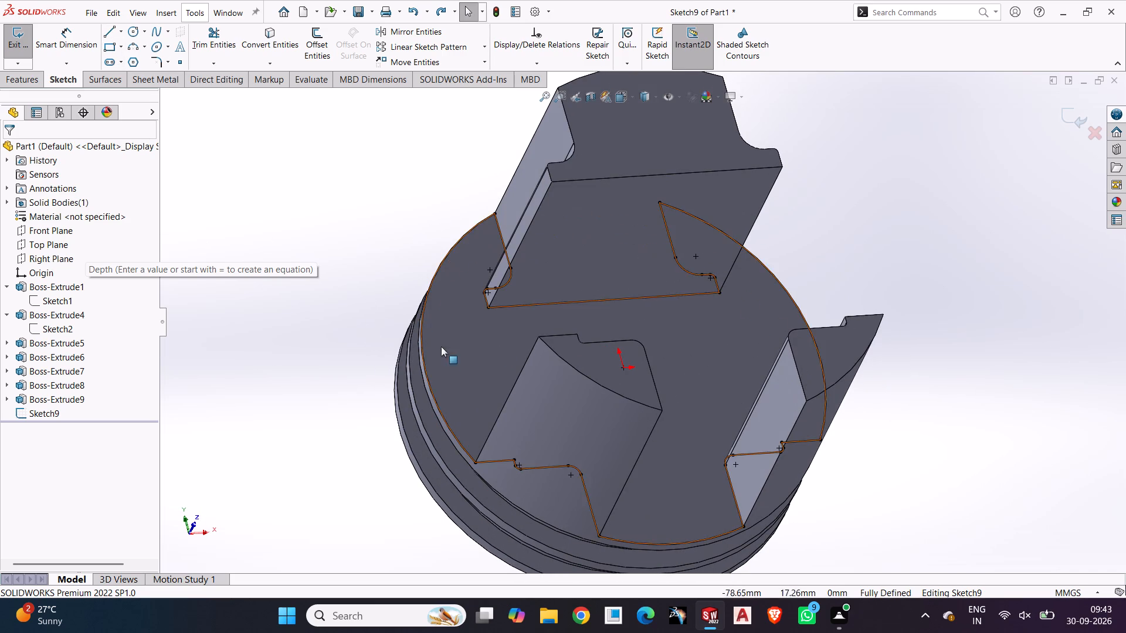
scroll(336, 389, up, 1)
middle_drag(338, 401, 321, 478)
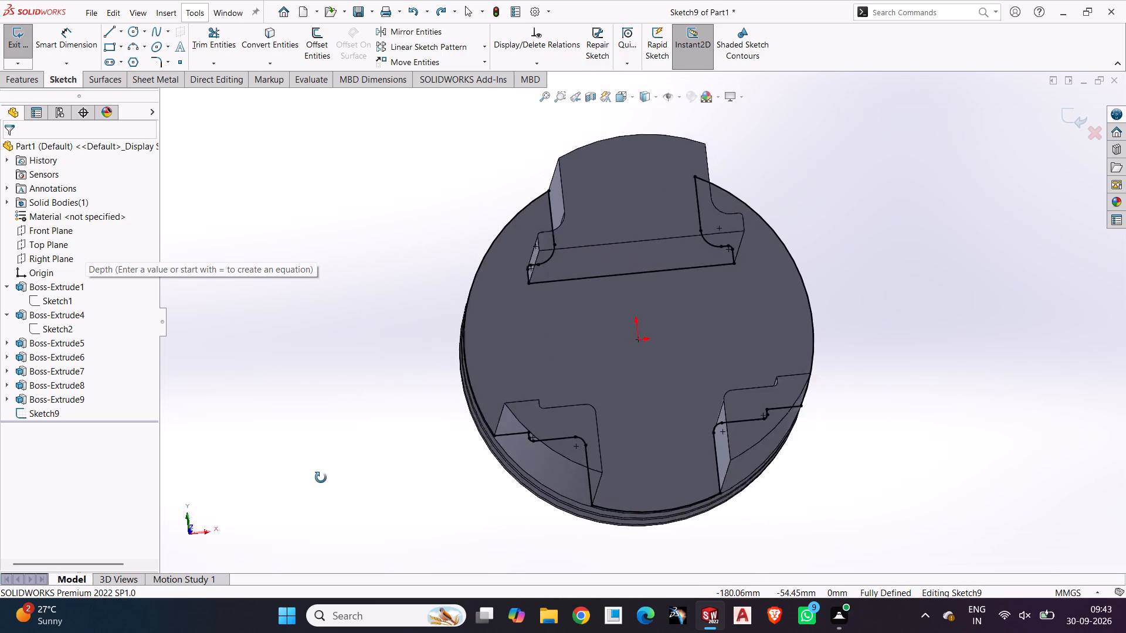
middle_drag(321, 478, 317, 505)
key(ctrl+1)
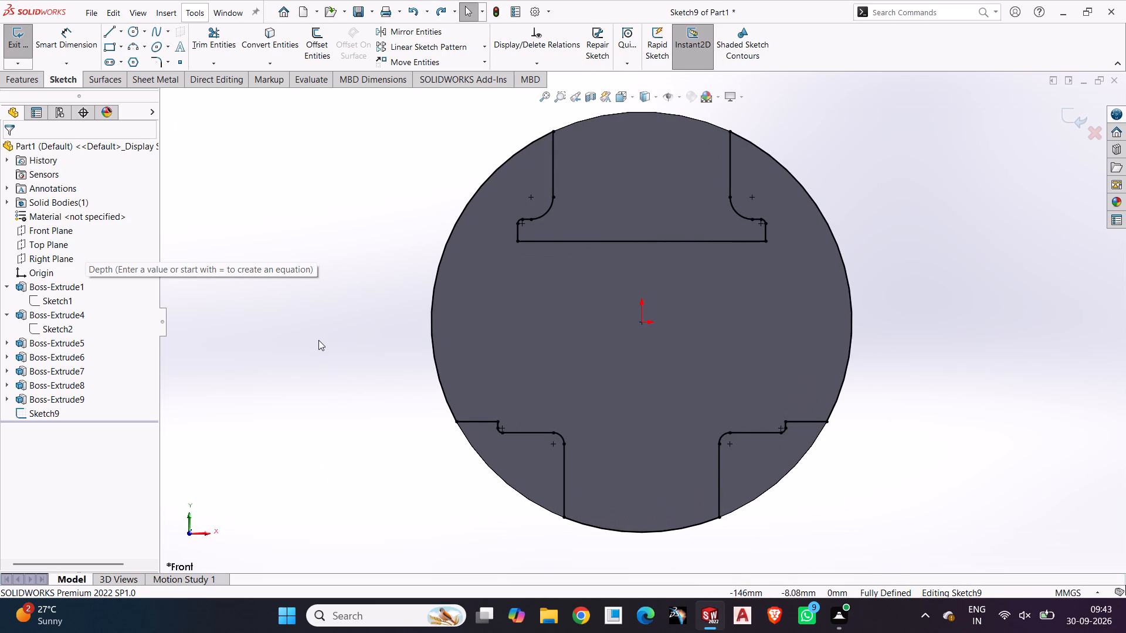
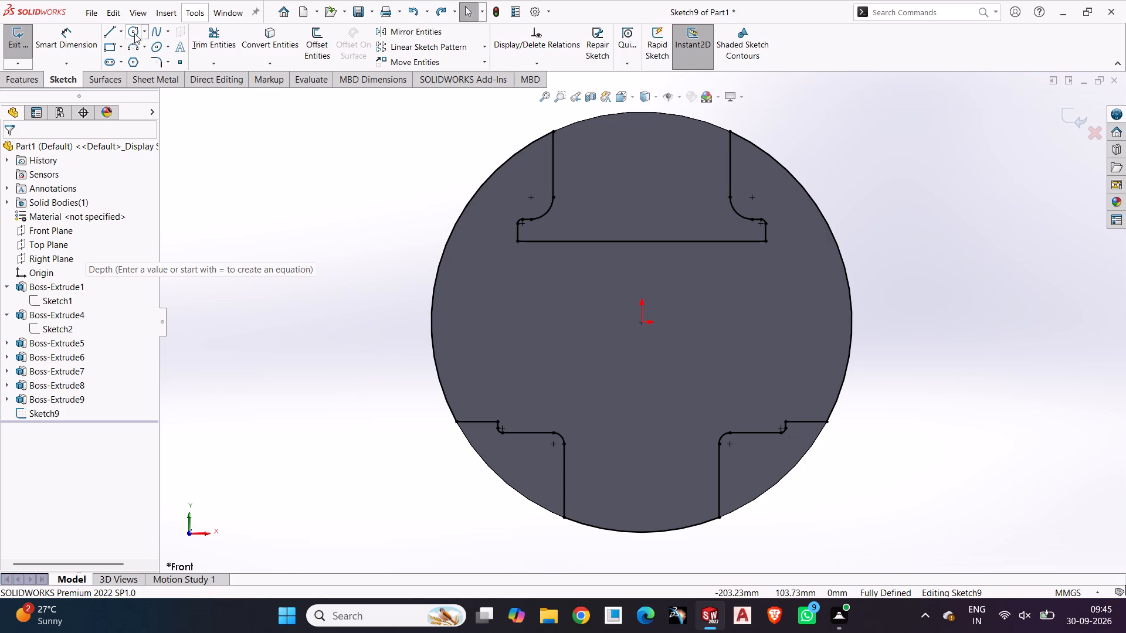
Draw two slanted lines about 66 mm long from both ends of the upper block's long straight edge down to the disc's outer edge.
click(108, 31)
click(520, 241)
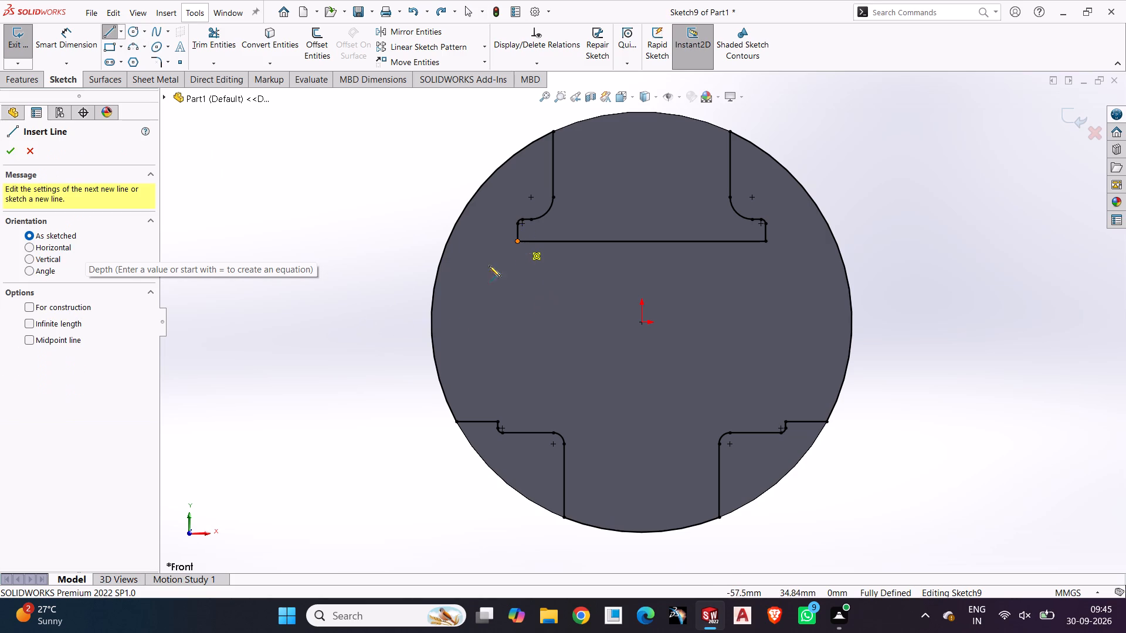
click(435, 363)
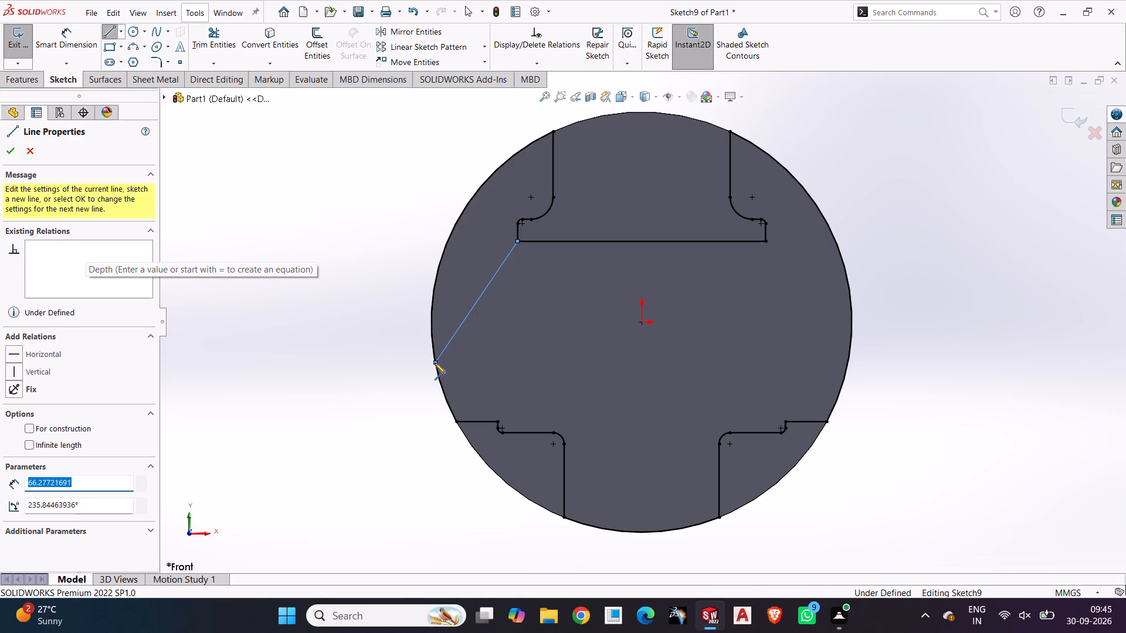
key(Escape)
click(118, 34)
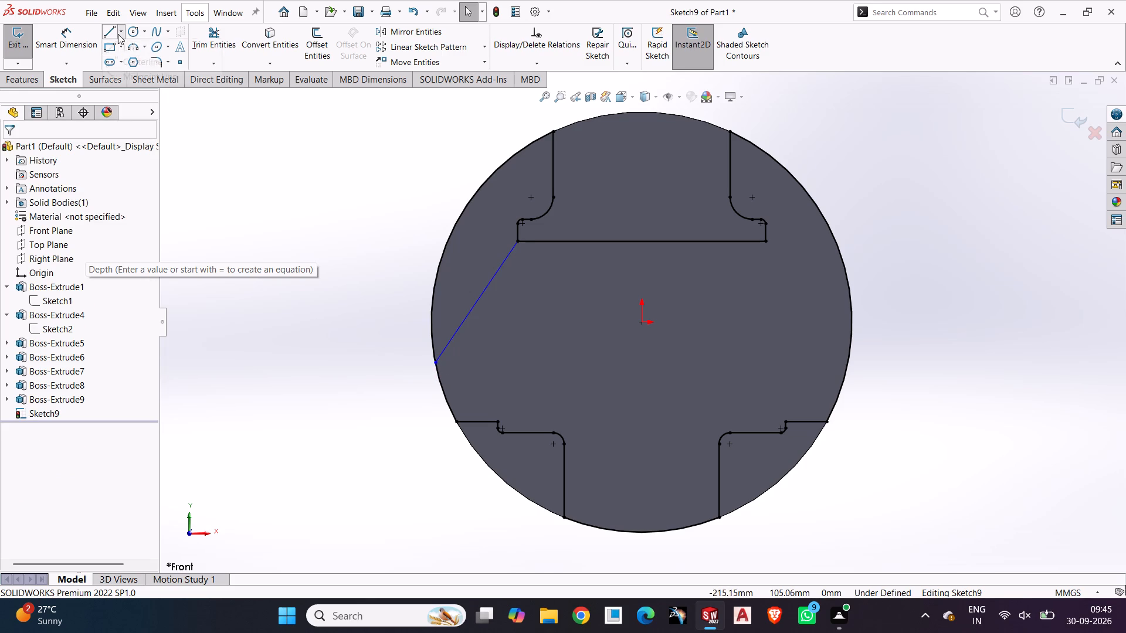
click(122, 52)
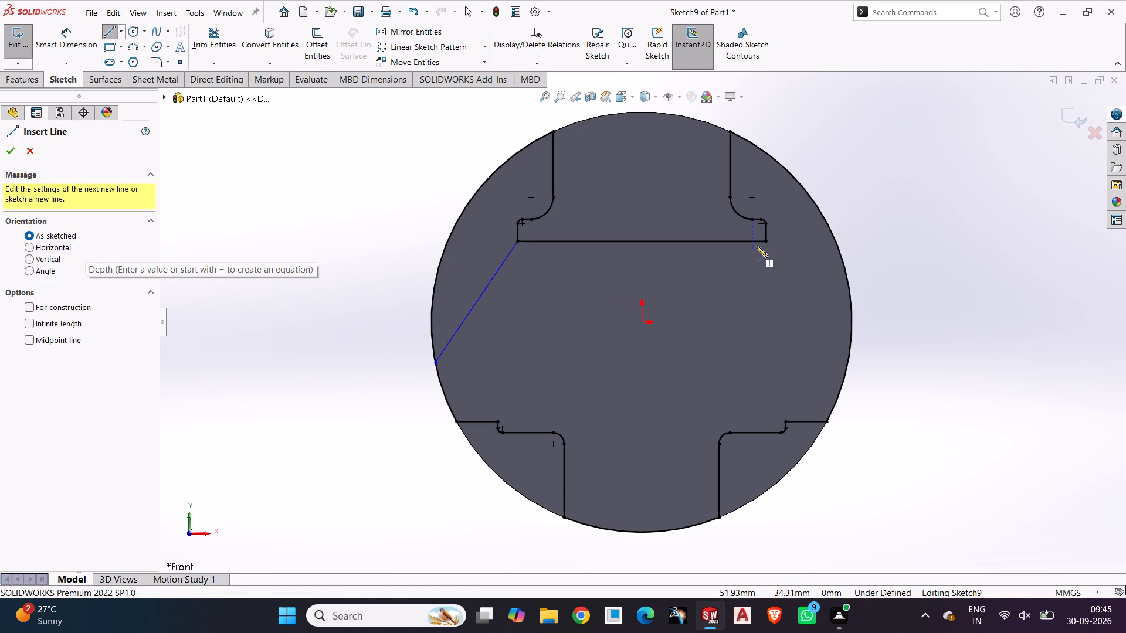
click(769, 242)
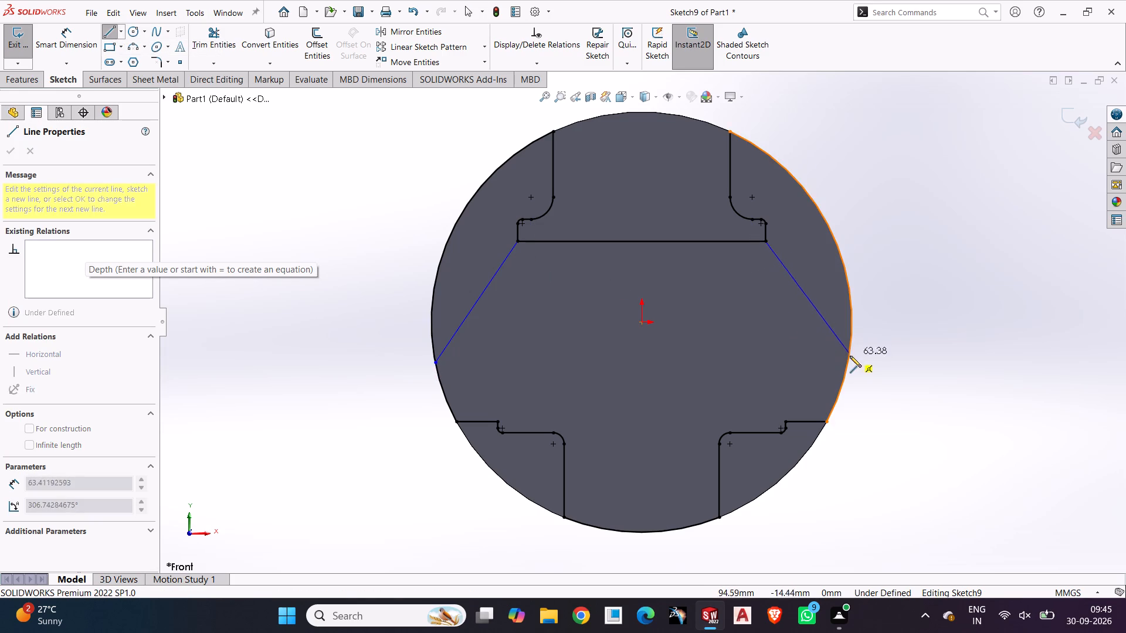
click(847, 362)
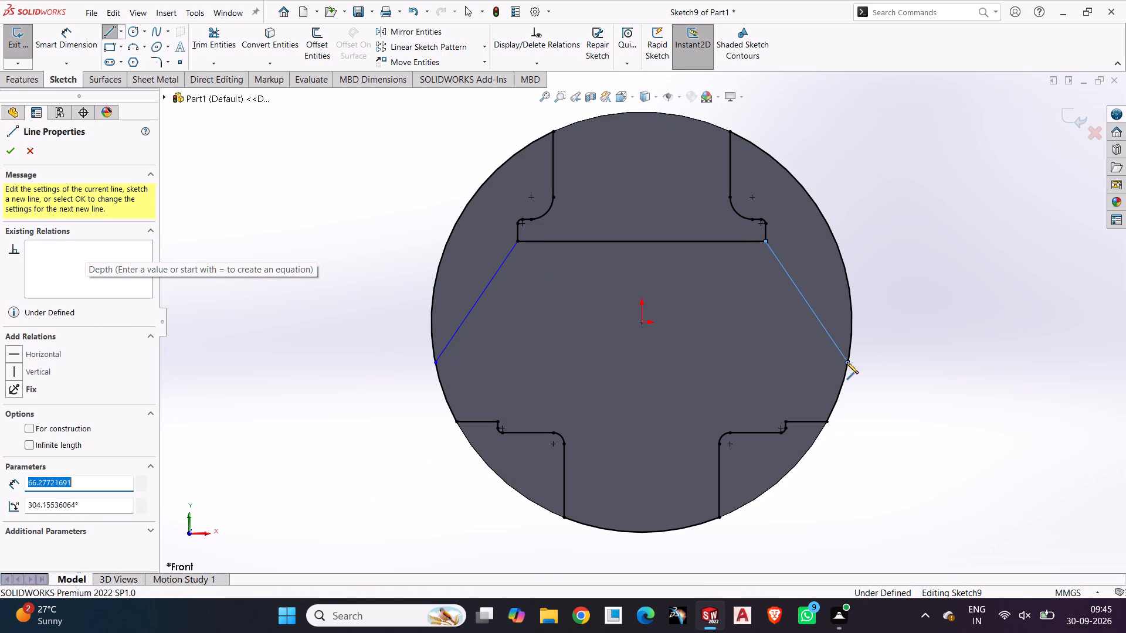
key(Escape)
Trim away the outer arcs above the two slanted lines on both sides of the sketch.
click(228, 42)
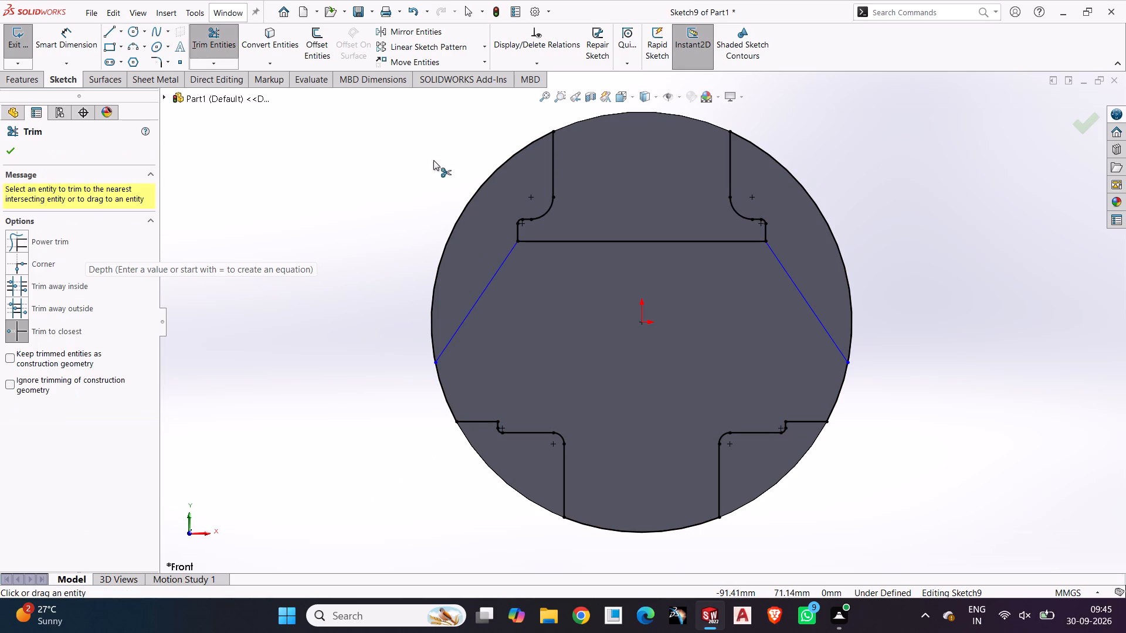
click(462, 212)
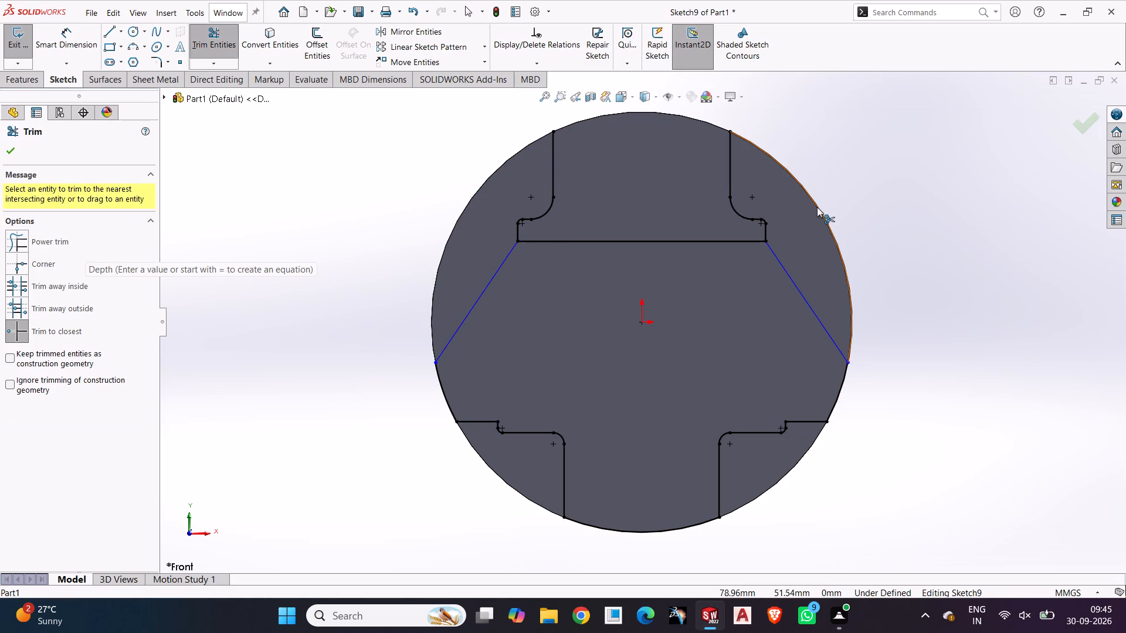
click(818, 206)
click(331, 360)
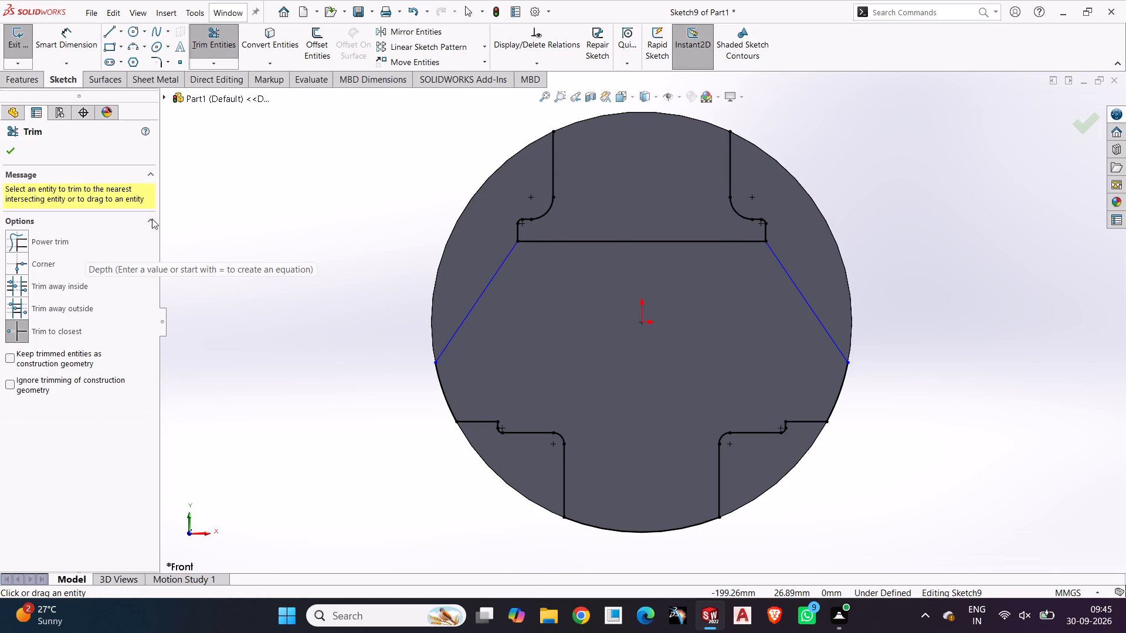
click(11, 148)
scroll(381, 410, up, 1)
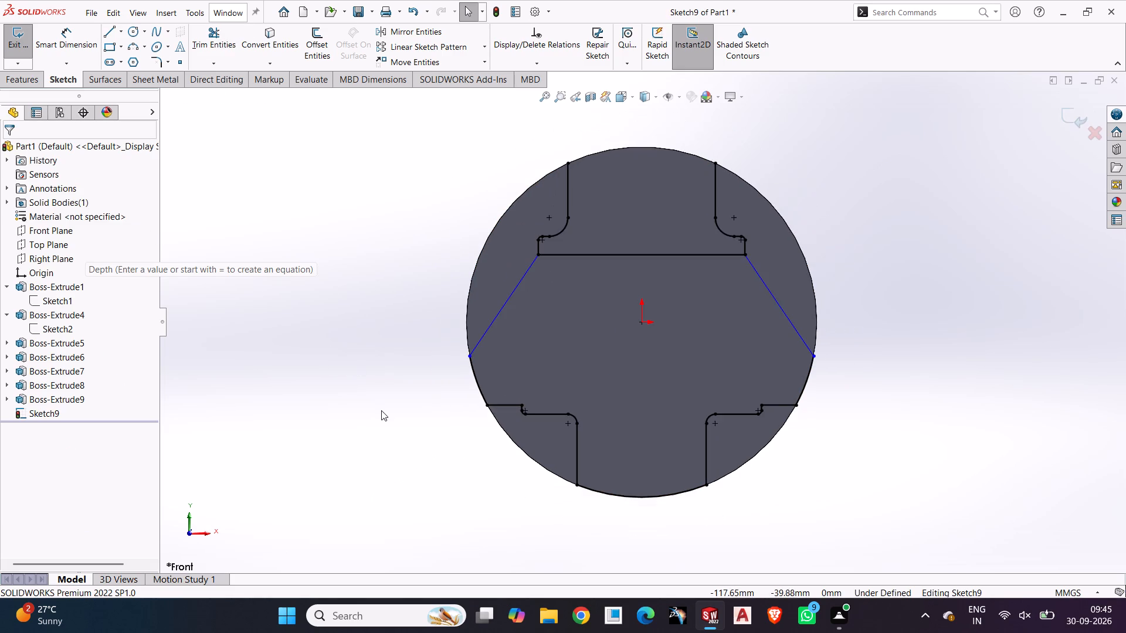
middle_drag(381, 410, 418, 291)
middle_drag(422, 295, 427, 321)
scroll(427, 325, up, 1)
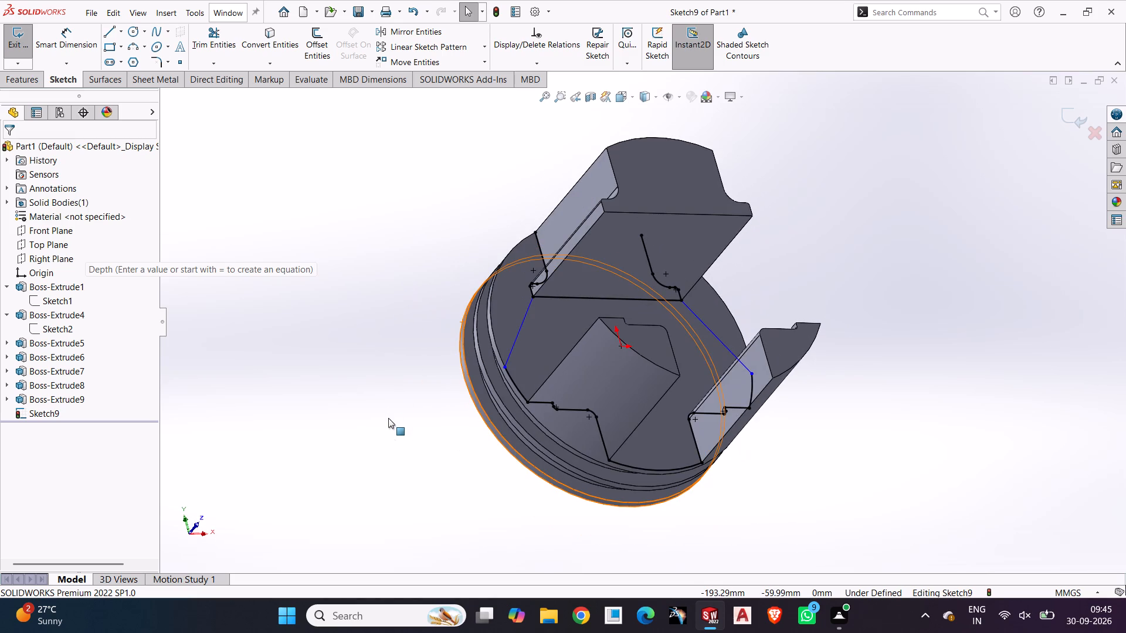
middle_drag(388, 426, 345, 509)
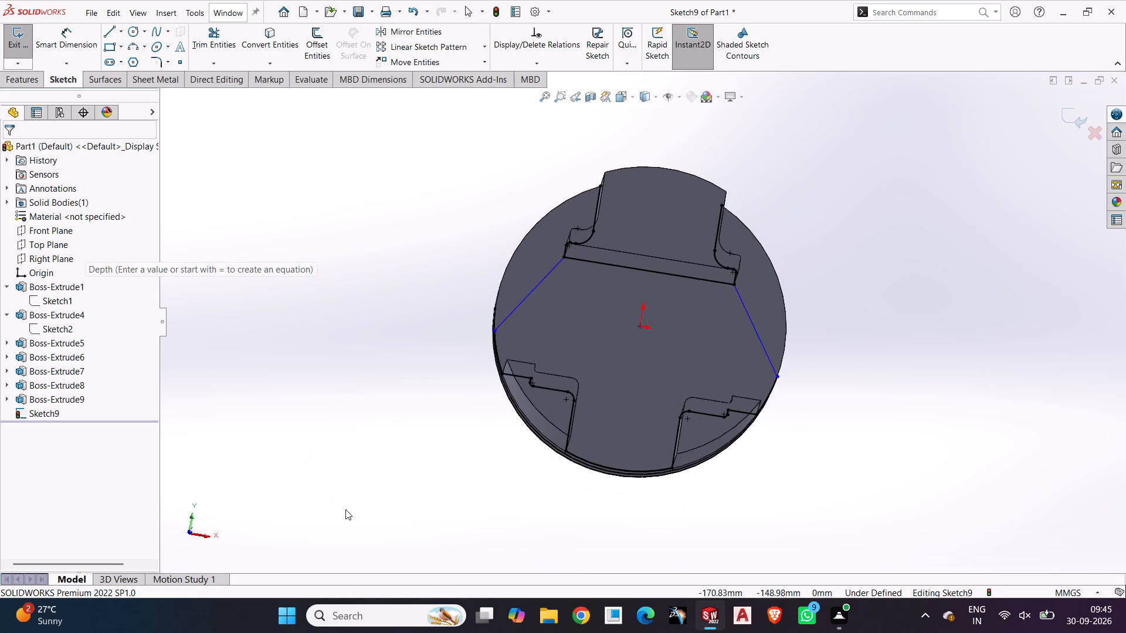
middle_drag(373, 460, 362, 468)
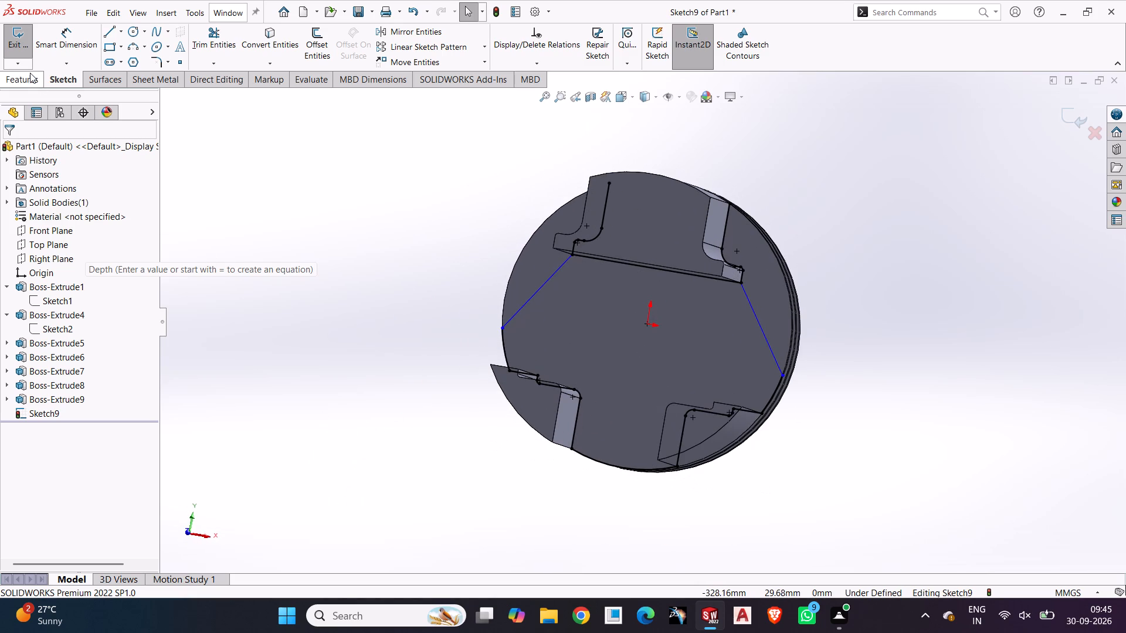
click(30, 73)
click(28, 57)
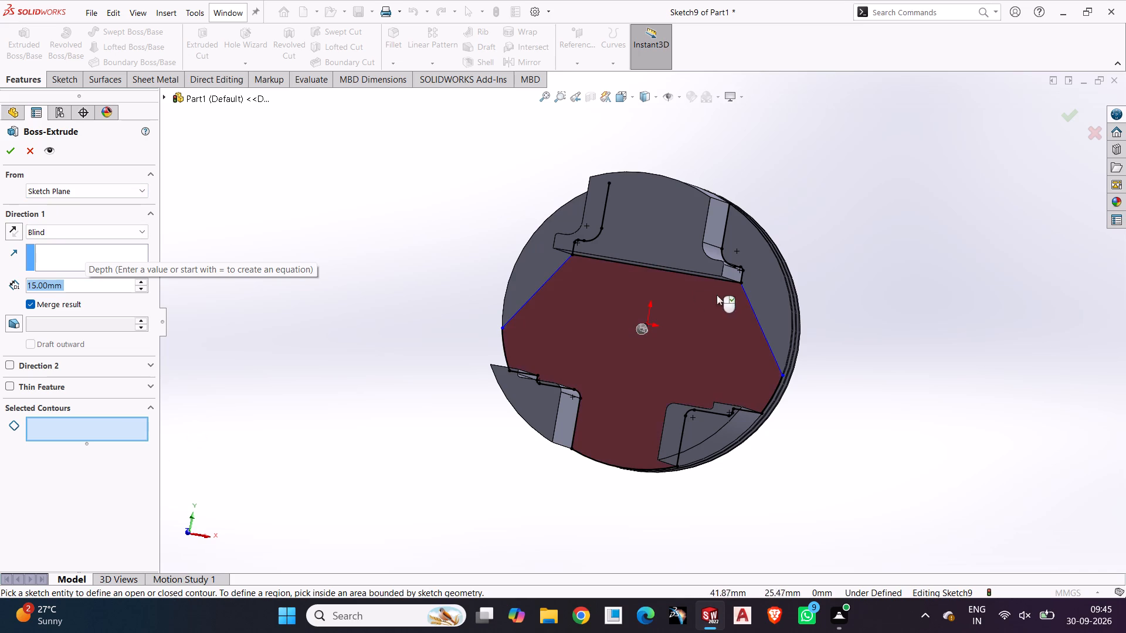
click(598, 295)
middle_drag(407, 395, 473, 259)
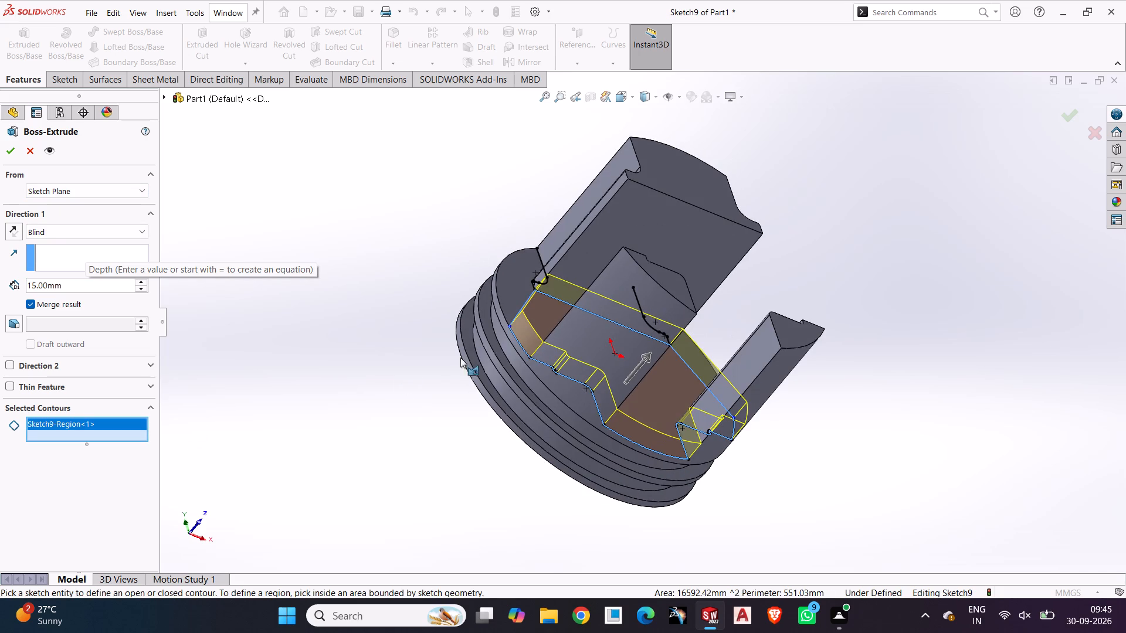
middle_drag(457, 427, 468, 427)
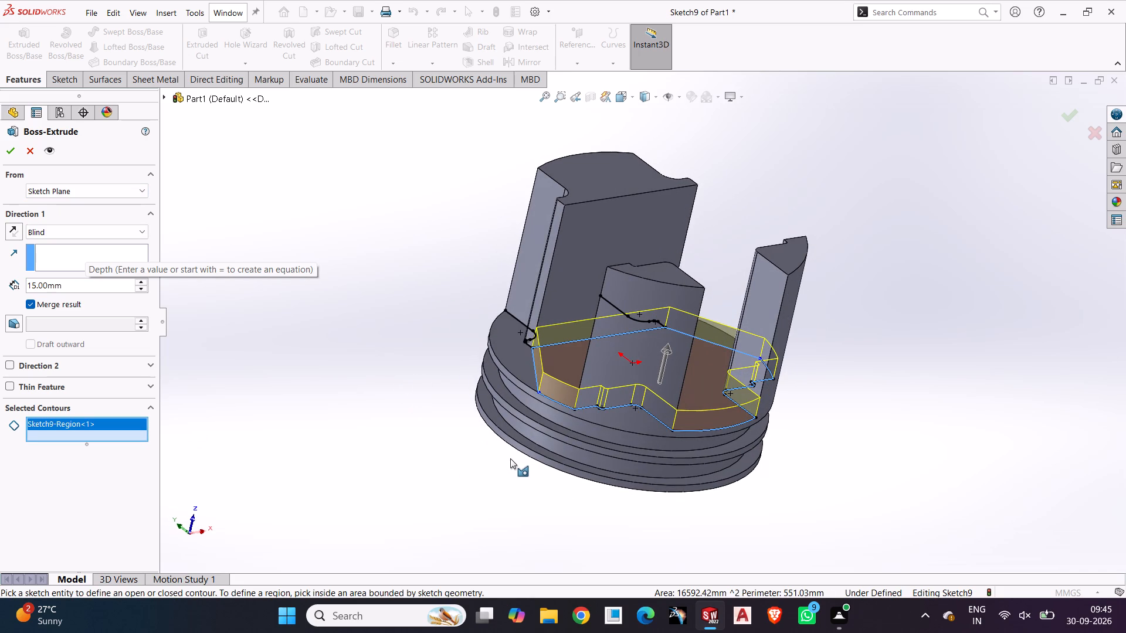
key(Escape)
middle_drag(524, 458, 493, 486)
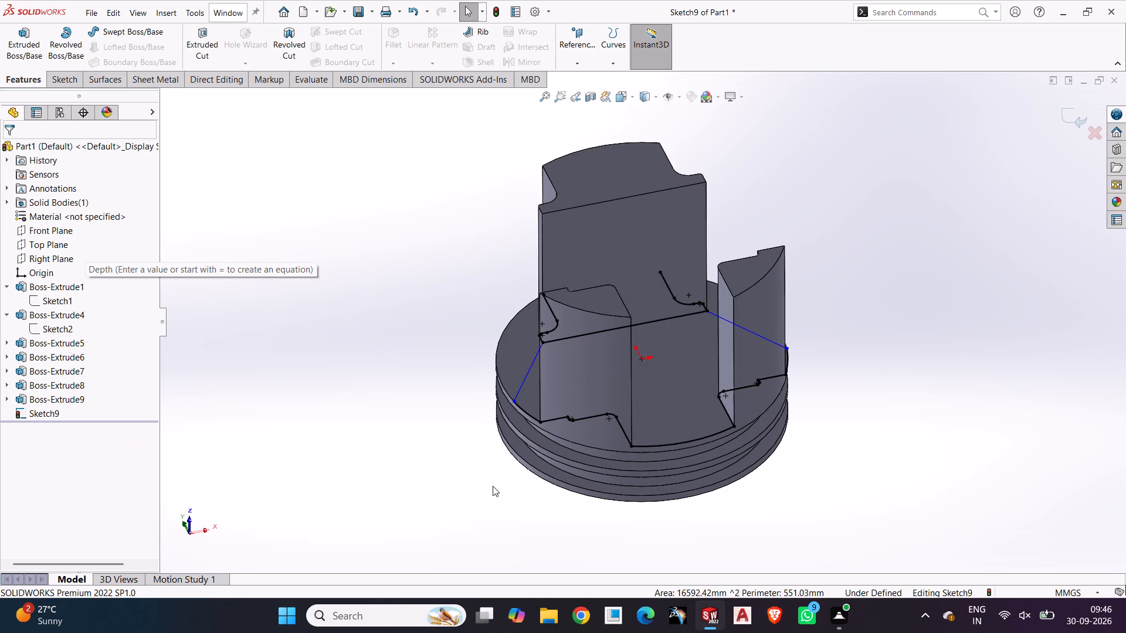
Join the two lower blocks' inner step corners with vertical lines about 18.6 mm high and a horizontal line about 130 mm long.
key(ctrl+1)
scroll(625, 431, down, 1)
scroll(626, 434, up, 1)
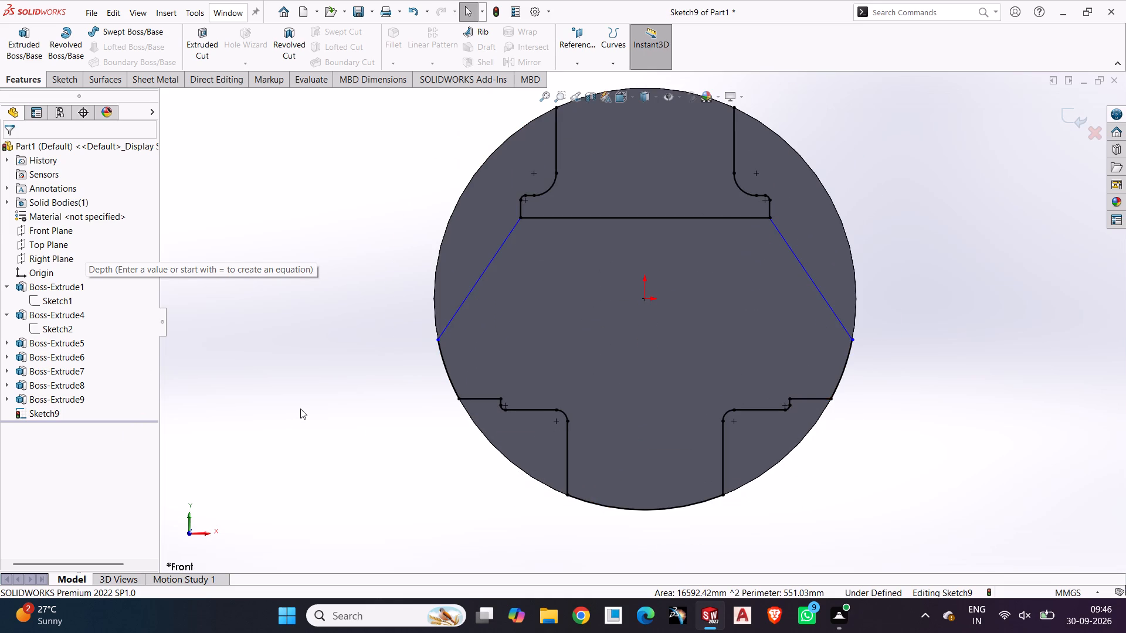
click(56, 80)
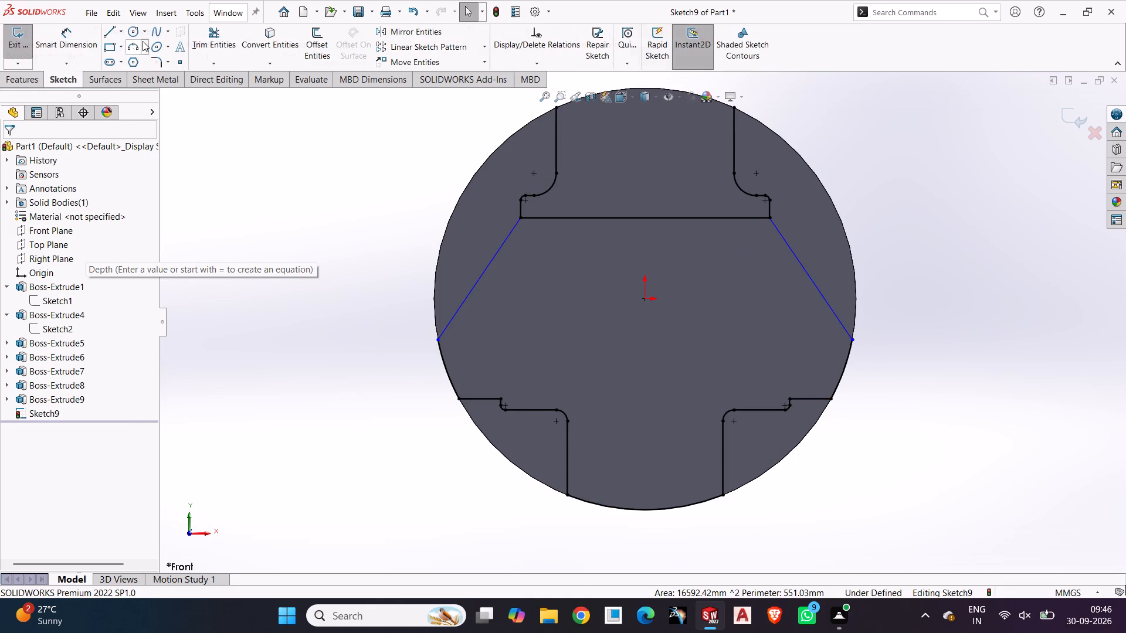
click(110, 30)
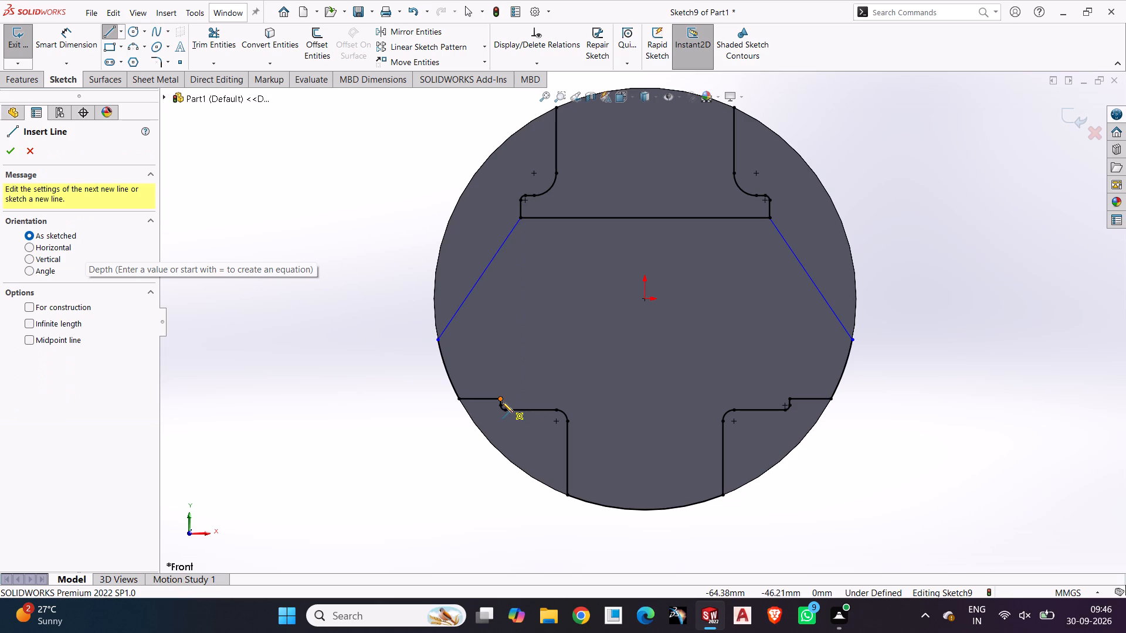
click(502, 400)
click(503, 358)
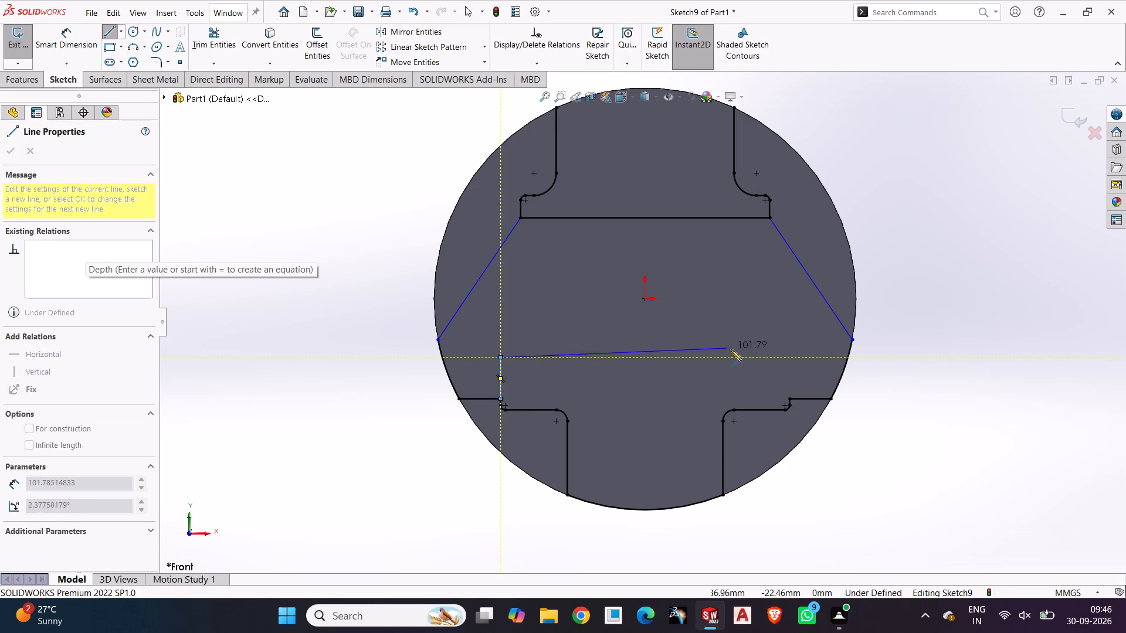
click(789, 359)
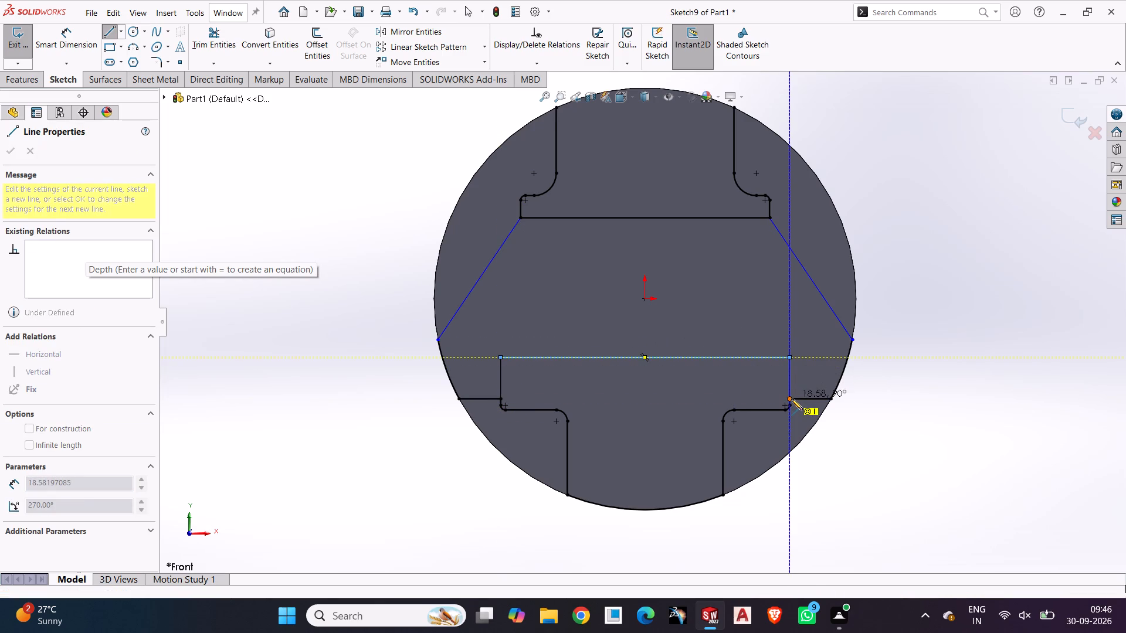
click(791, 399)
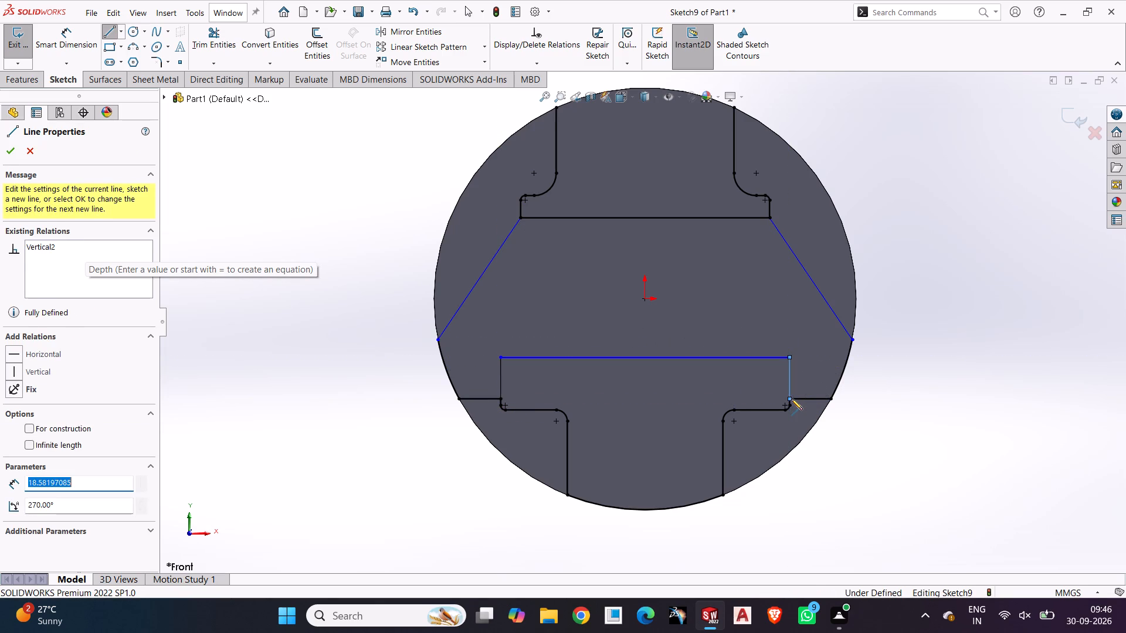
key(Escape)
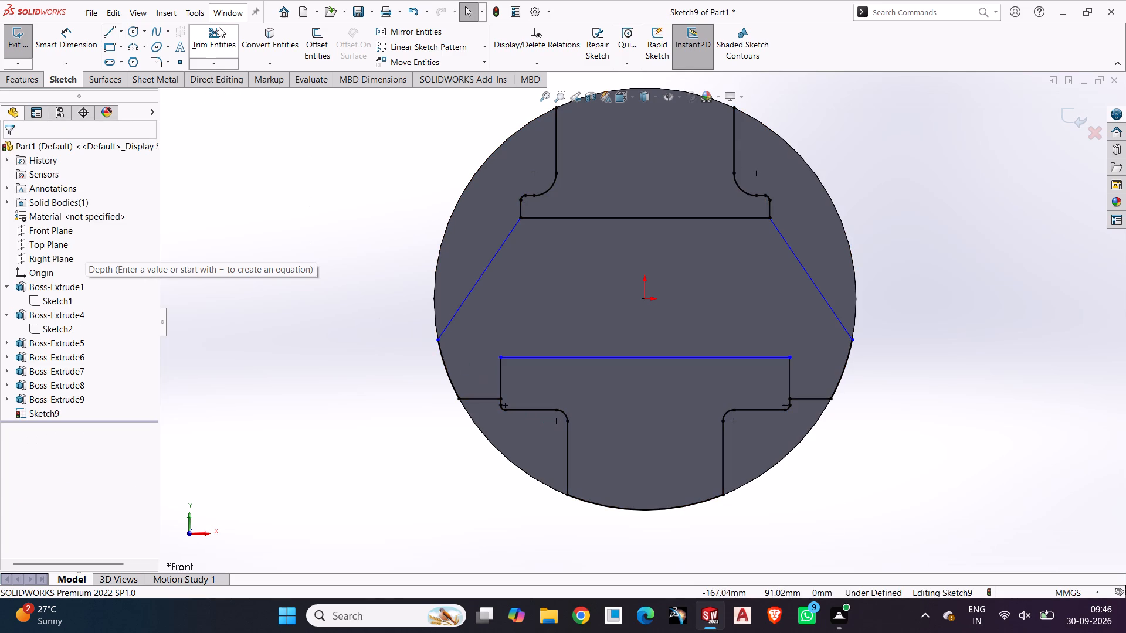
Trim away the stepped, filleted outline of the lower-left block below the new vertical line.
click(215, 29)
click(534, 409)
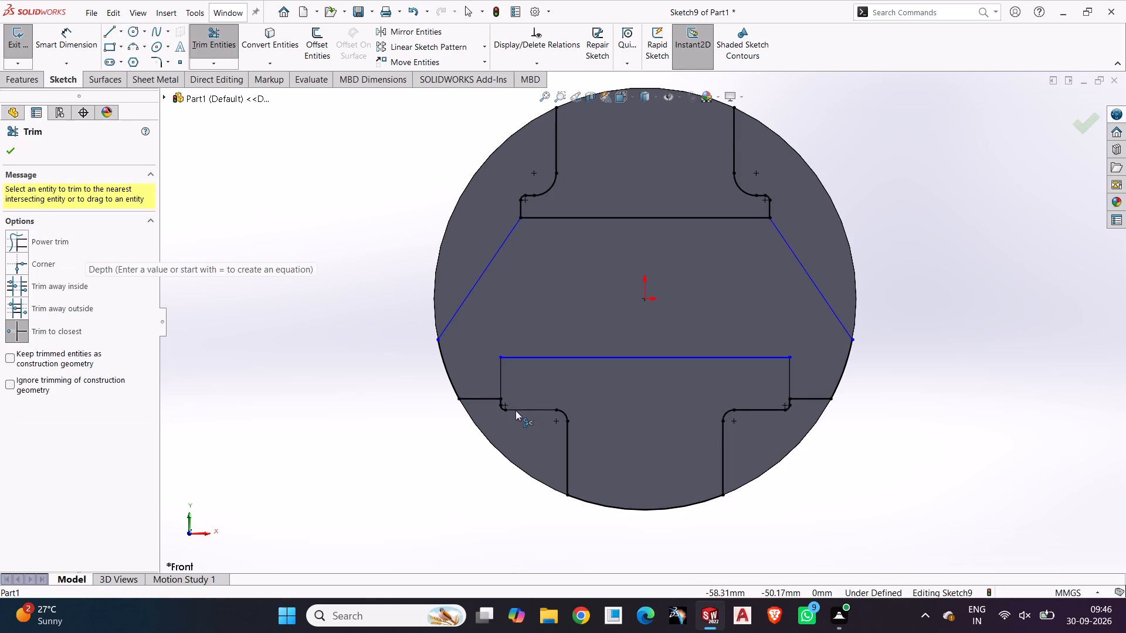
click(503, 408)
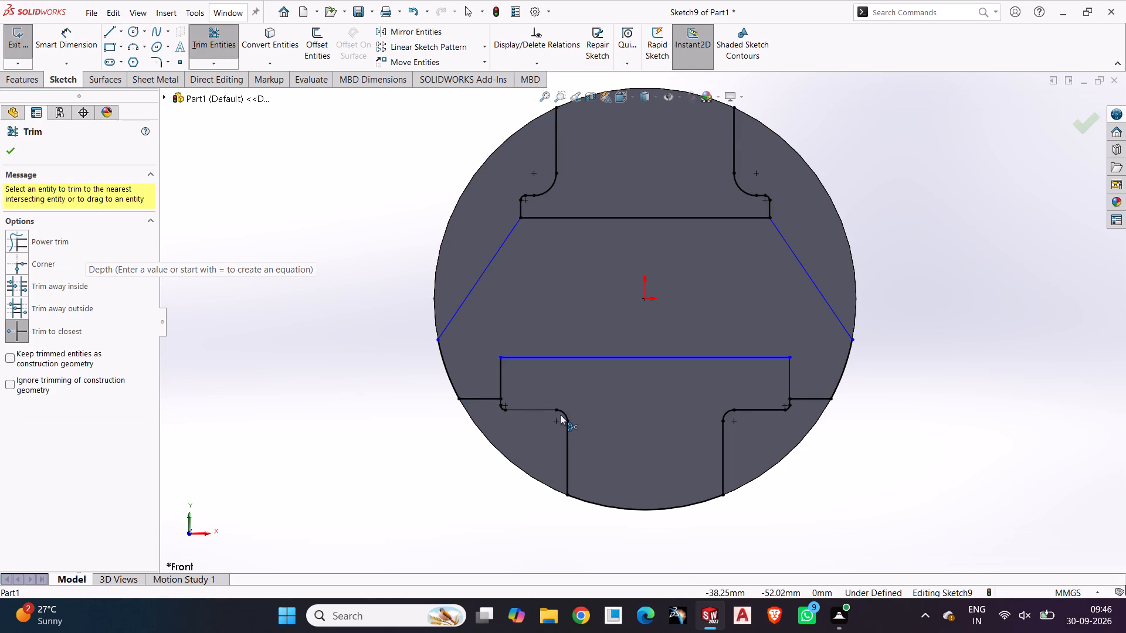
click(562, 410)
scroll(496, 419, down, 4)
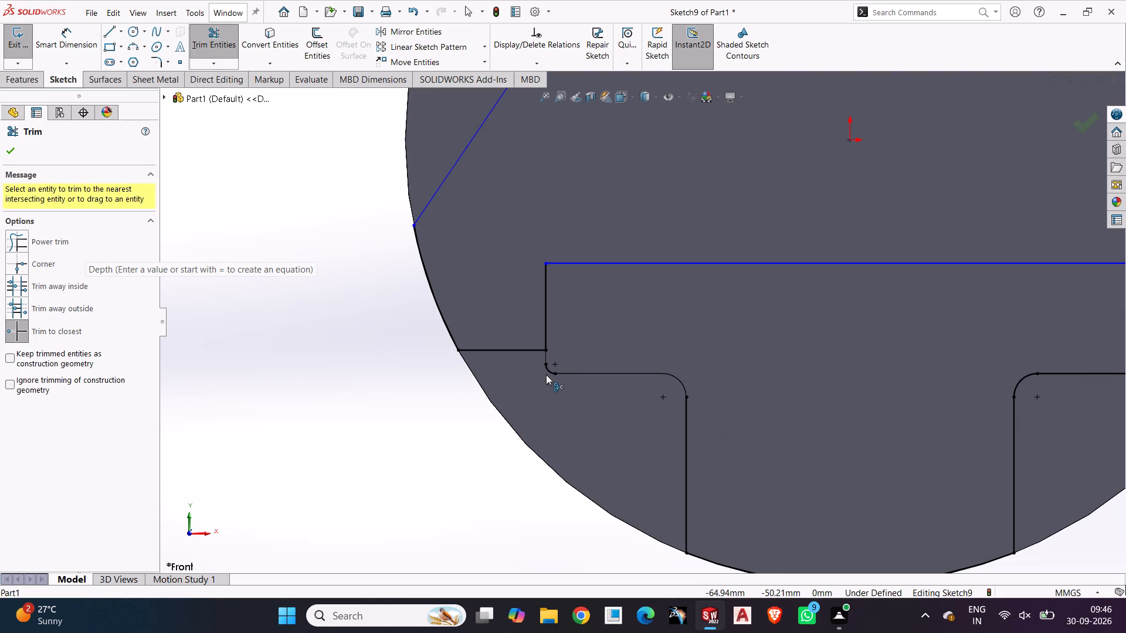
click(547, 369)
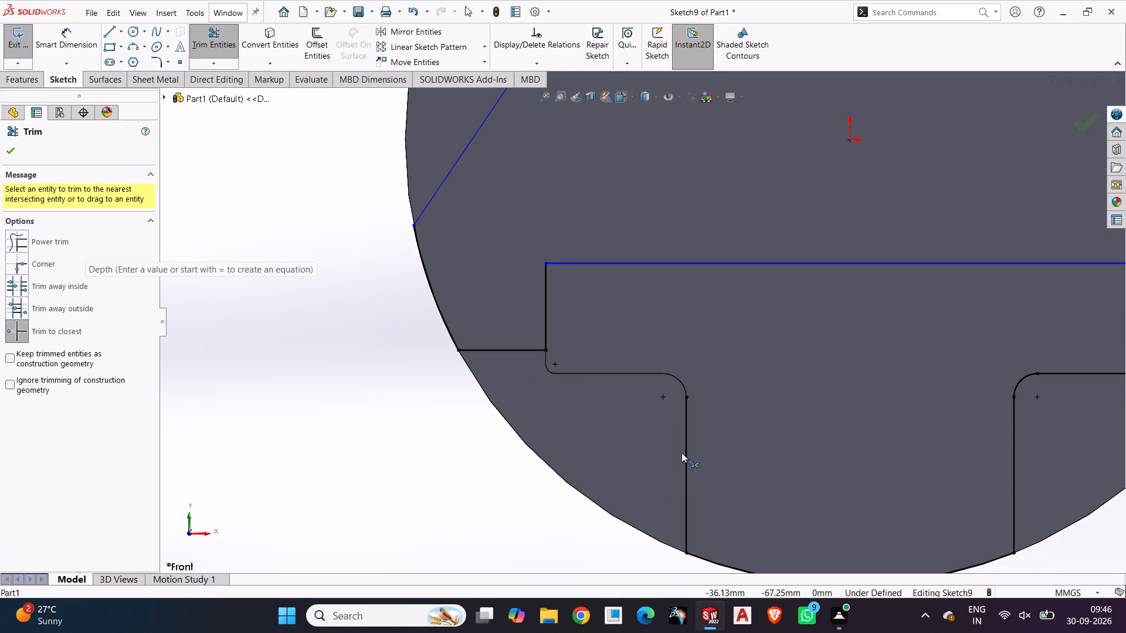
click(688, 447)
scroll(757, 465, up, 3)
scroll(757, 465, down, 2)
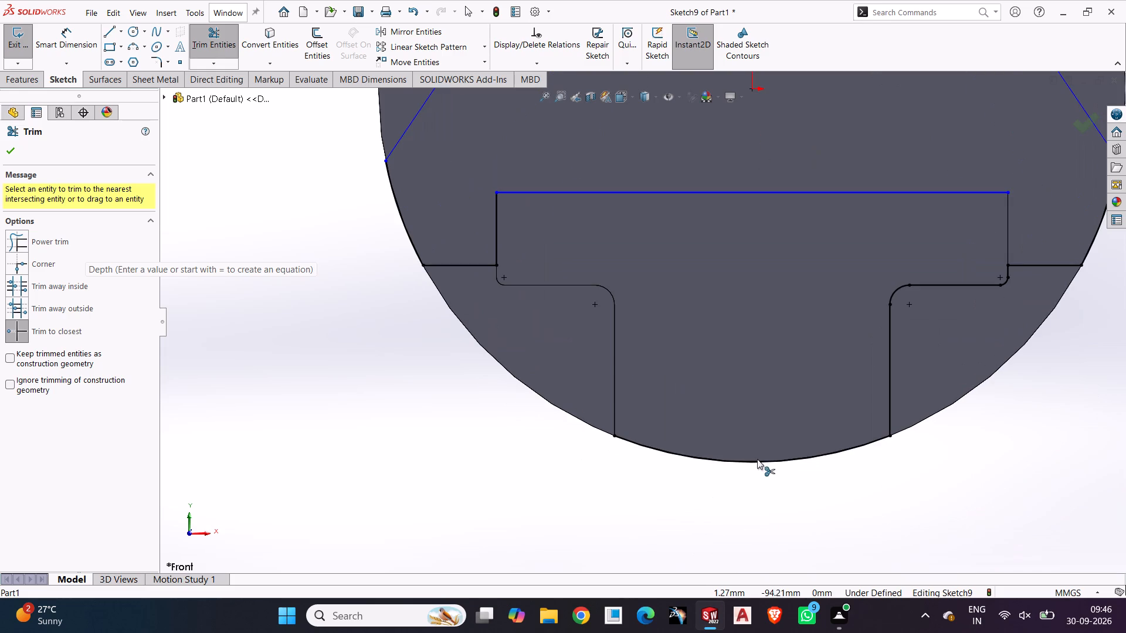
Trim away the bottom arc between the lower blocks and the lower-right block's stepped, filleted outline below the new vertical line.
click(758, 464)
click(887, 400)
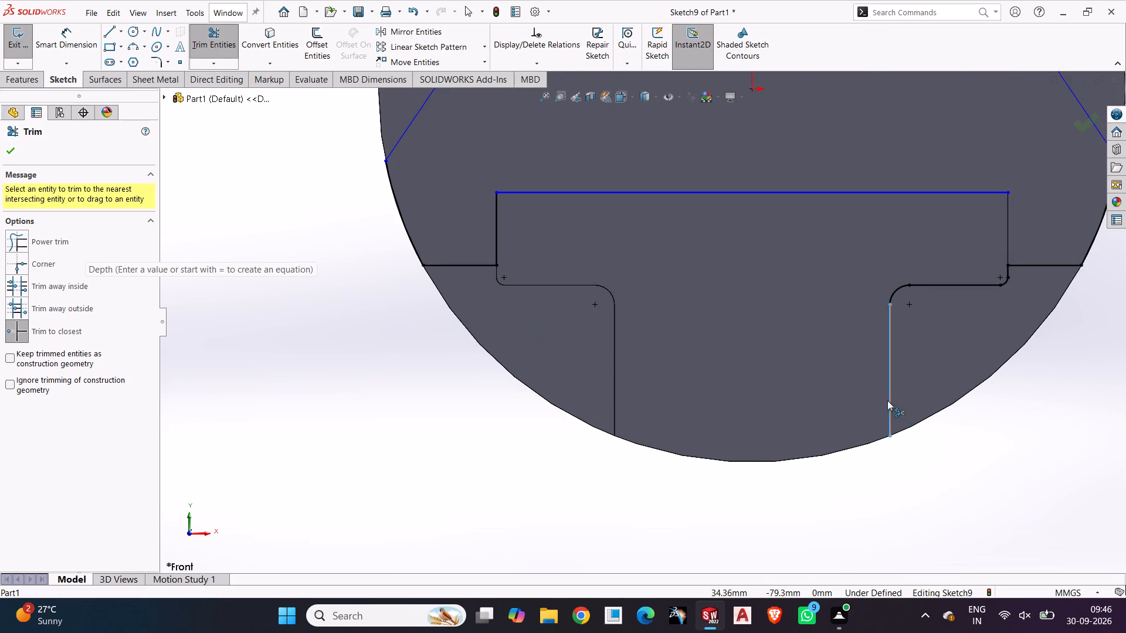
click(895, 296)
click(915, 282)
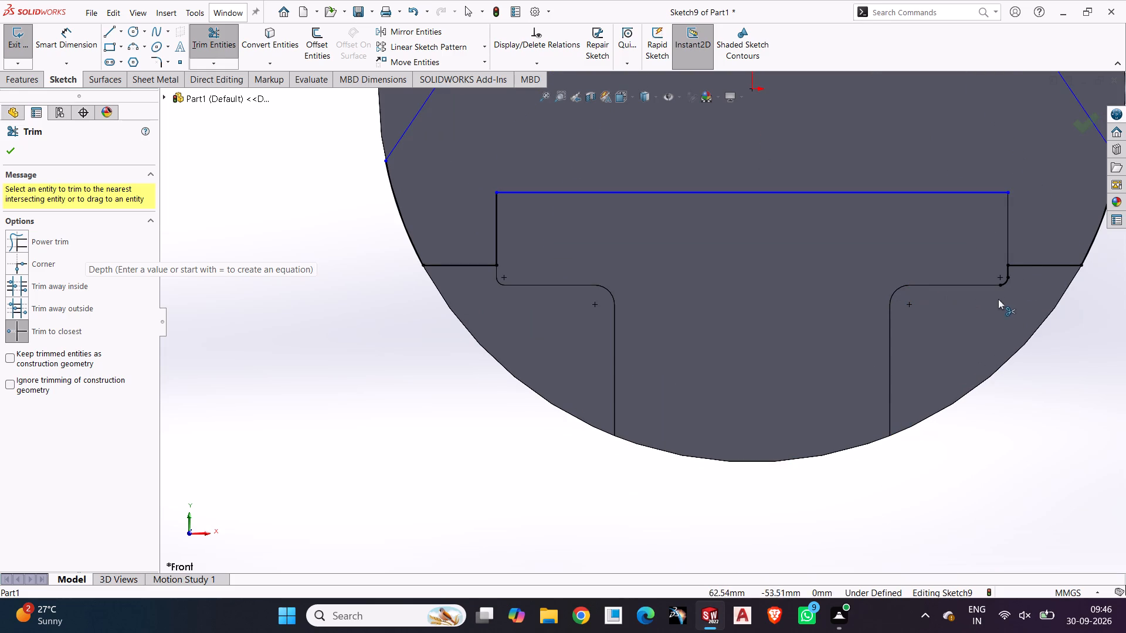
click(1000, 287)
scroll(1010, 281, down, 5)
scroll(1010, 281, up, 1)
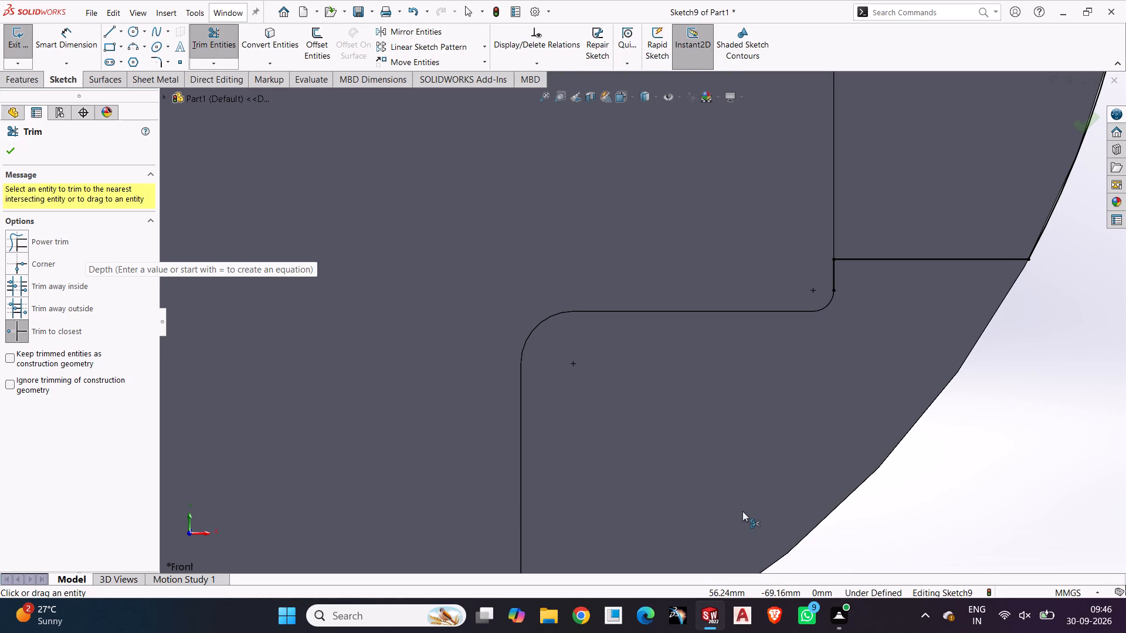
click(837, 271)
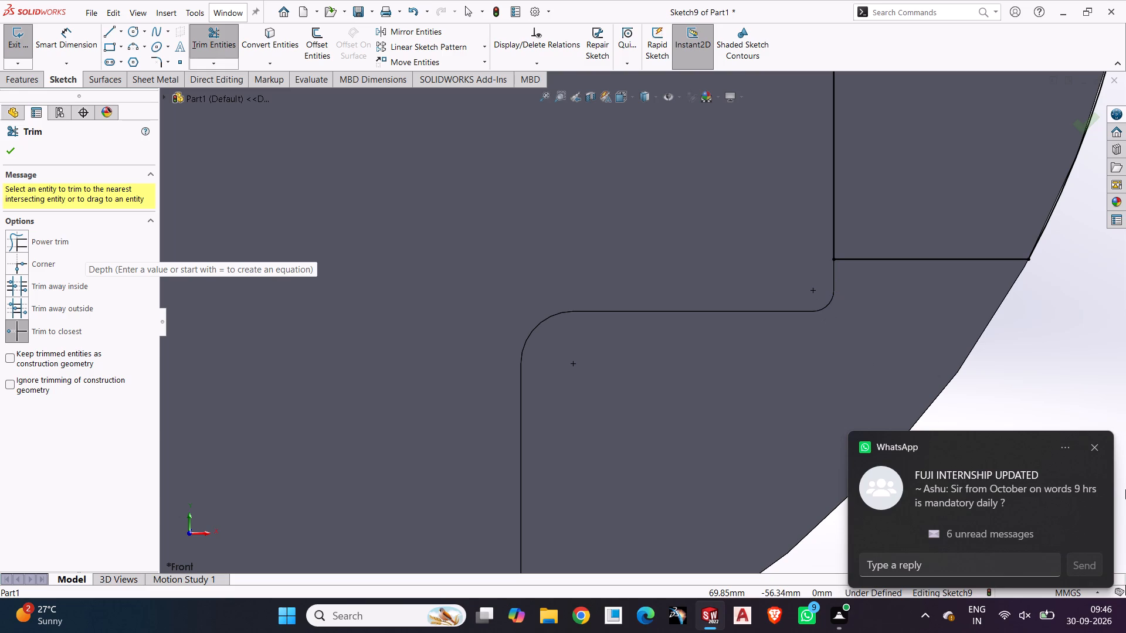
click(1097, 444)
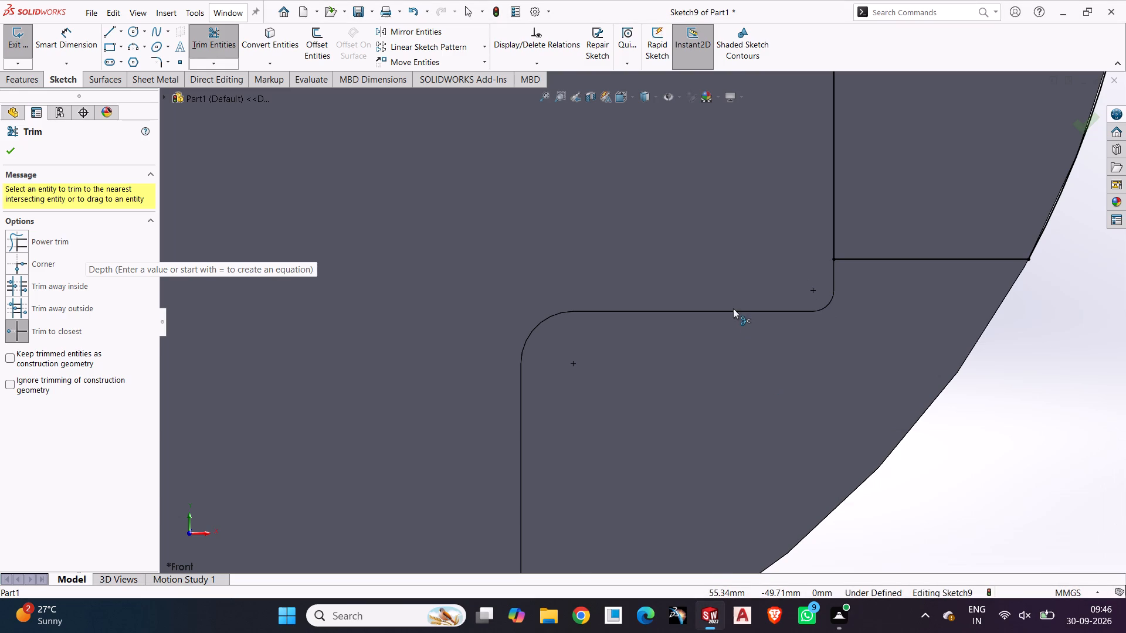
scroll(733, 308, up, 6)
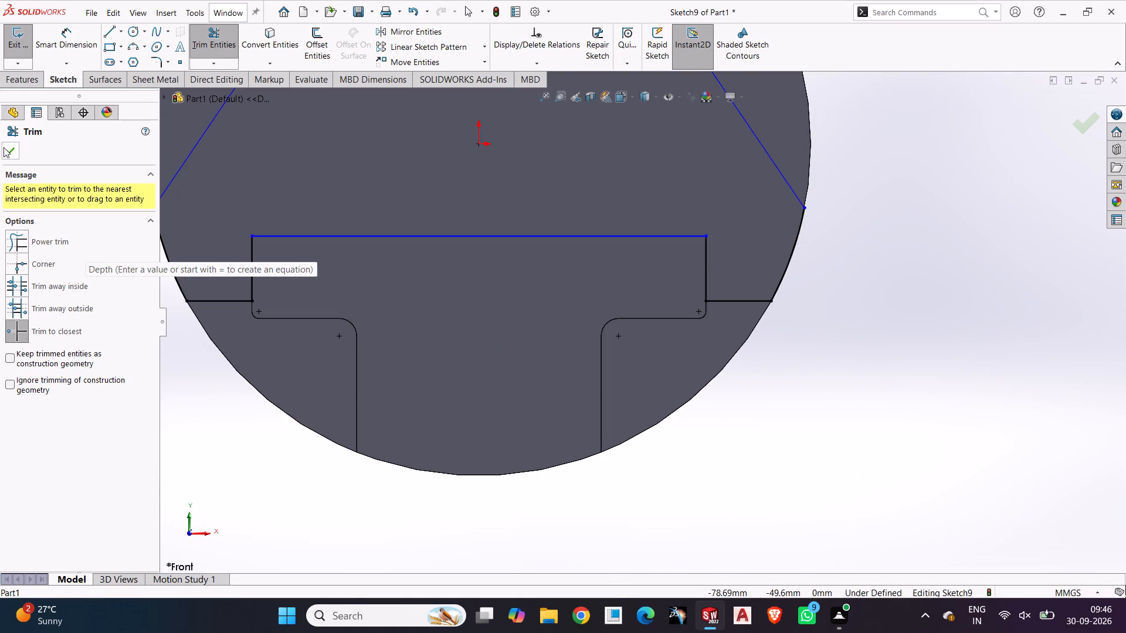
Extrude the central region between the three blocks, bounded by the slanted lines and the lower blocks' connecting lines, 15 mm as a merged boss.
click(4, 147)
scroll(4, 147, up, 1)
scroll(423, 166, up, 2)
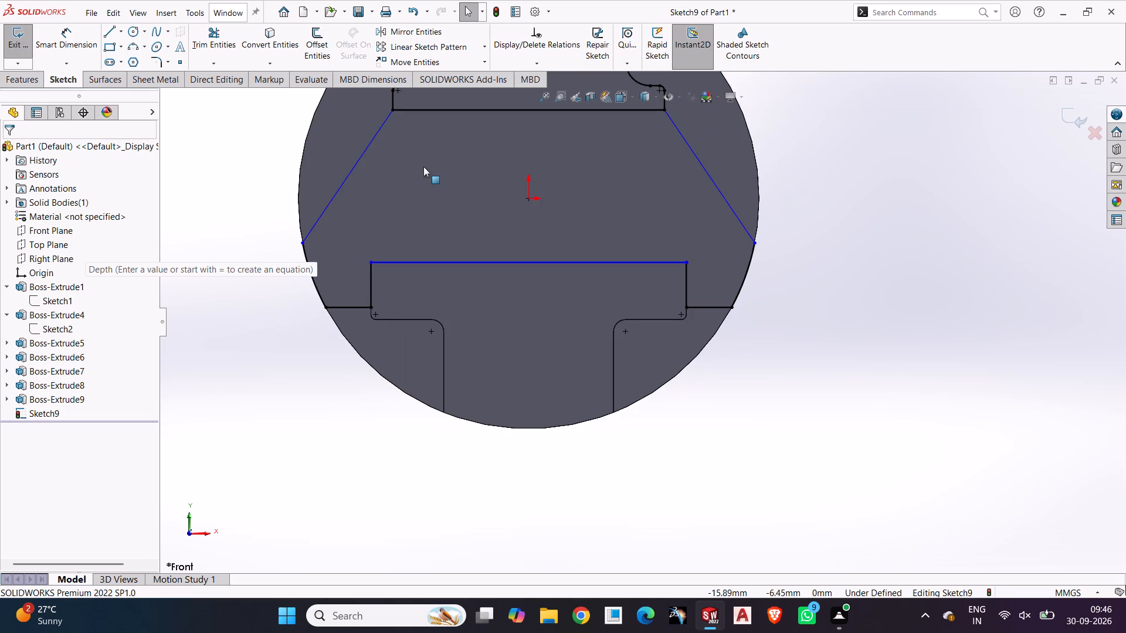
click(17, 76)
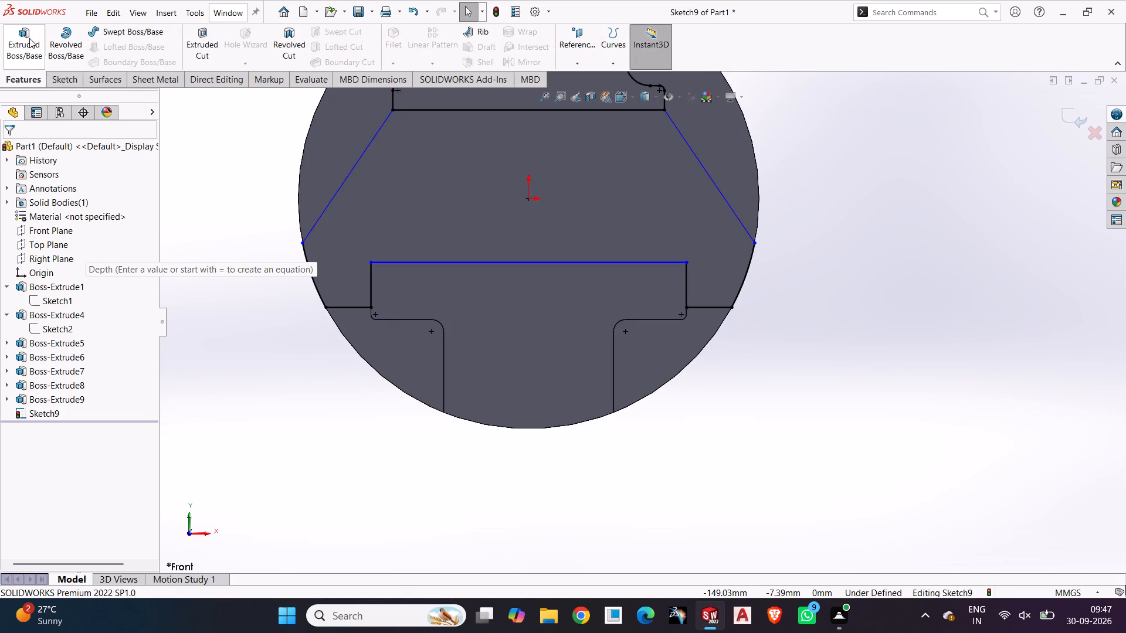
click(29, 38)
middle_drag(311, 454, 316, 443)
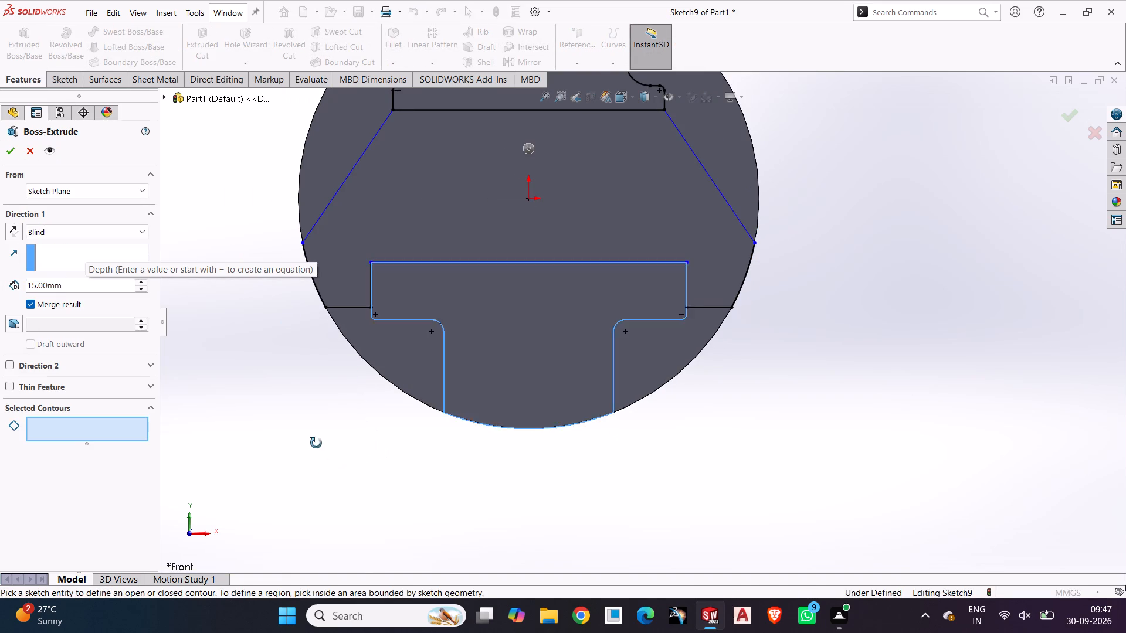
middle_drag(316, 443, 357, 390)
click(445, 171)
scroll(252, 470, up, 1)
middle_drag(252, 470, 321, 523)
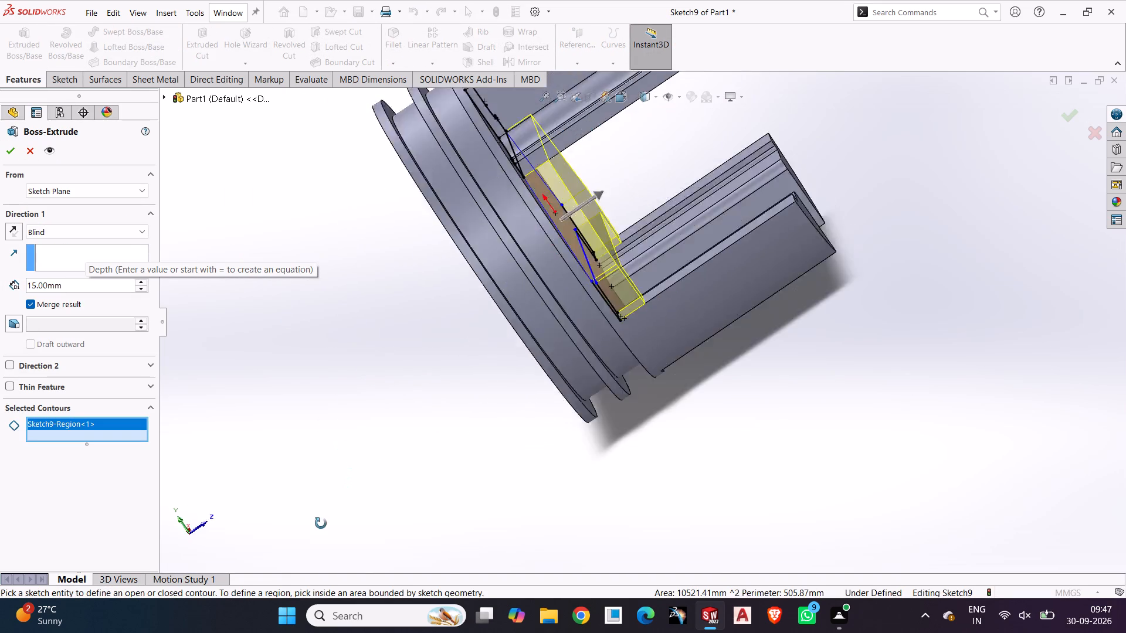
middle_drag(321, 523, 269, 438)
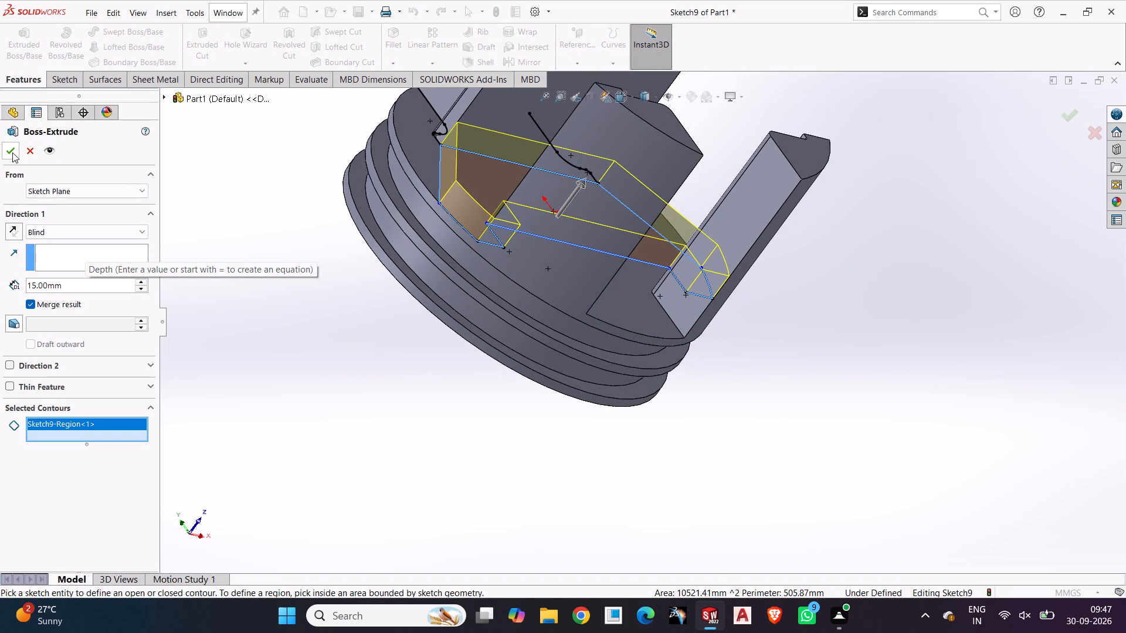
click(12, 152)
click(379, 394)
Fillet the two edges where the inner faces of the lower blocks meet the 15 mm plate with a 10 mm radius.
middle_drag(406, 421, 388, 547)
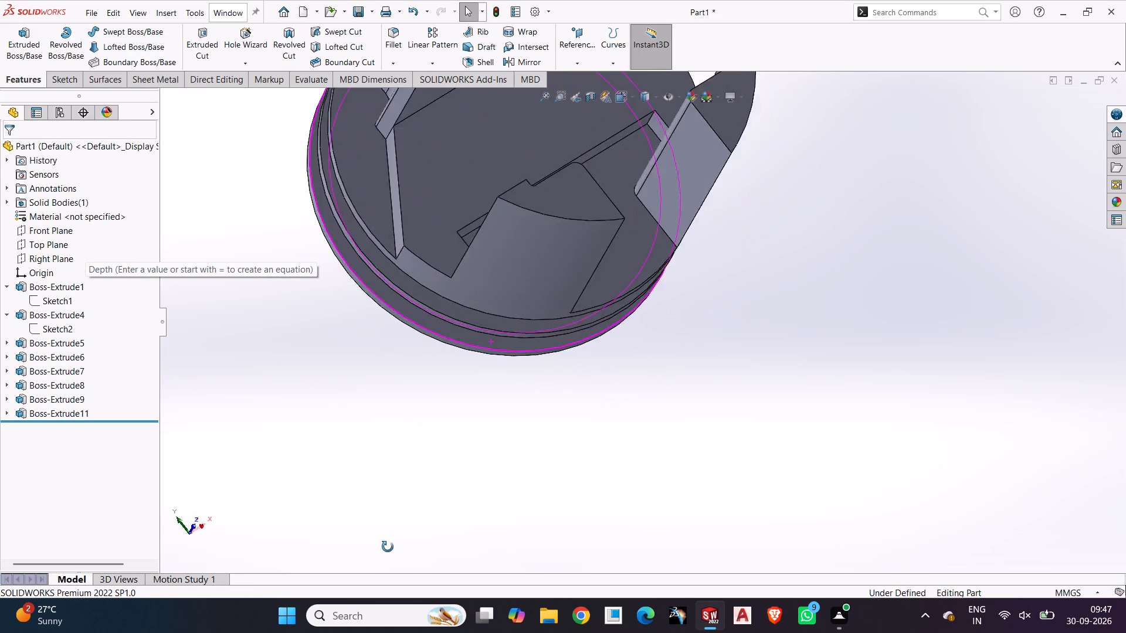
middle_drag(388, 547, 507, 435)
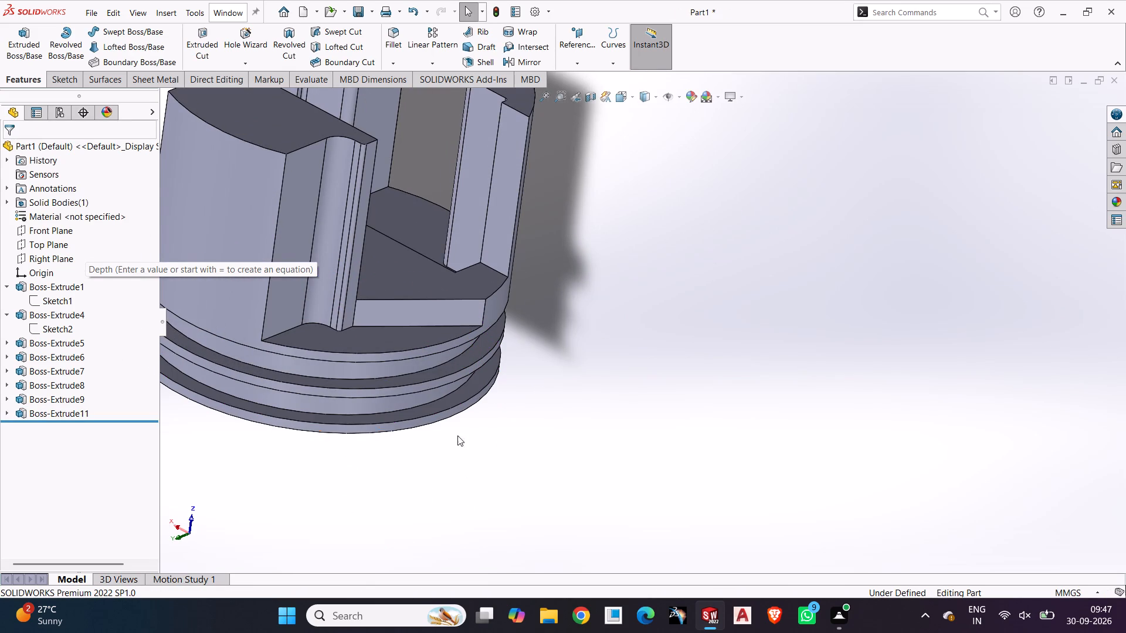
click(399, 46)
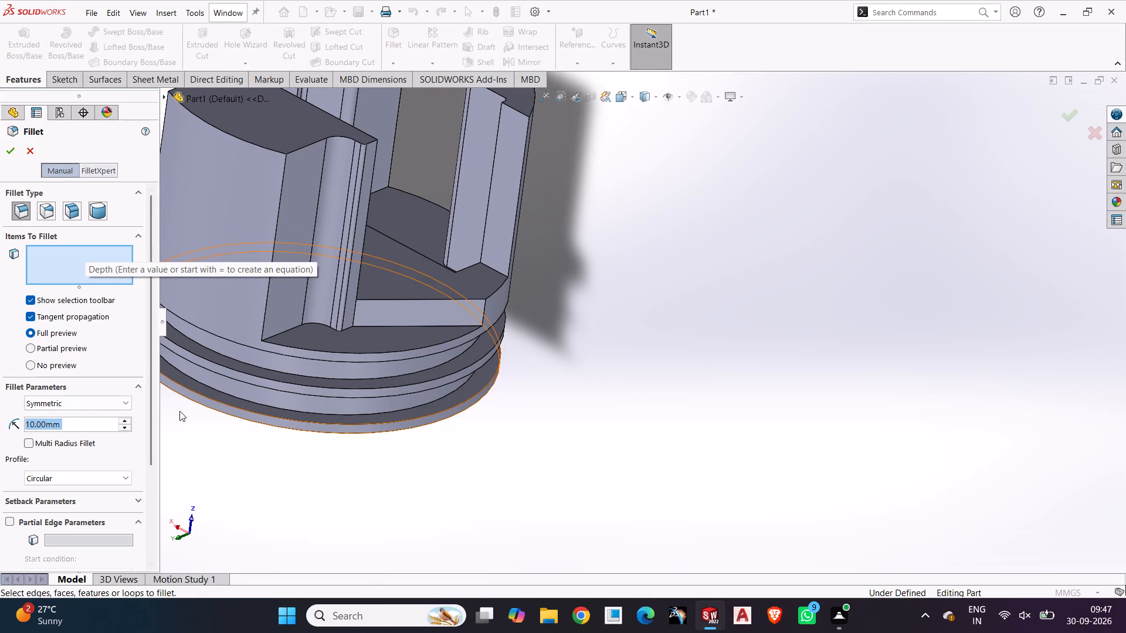
click(488, 266)
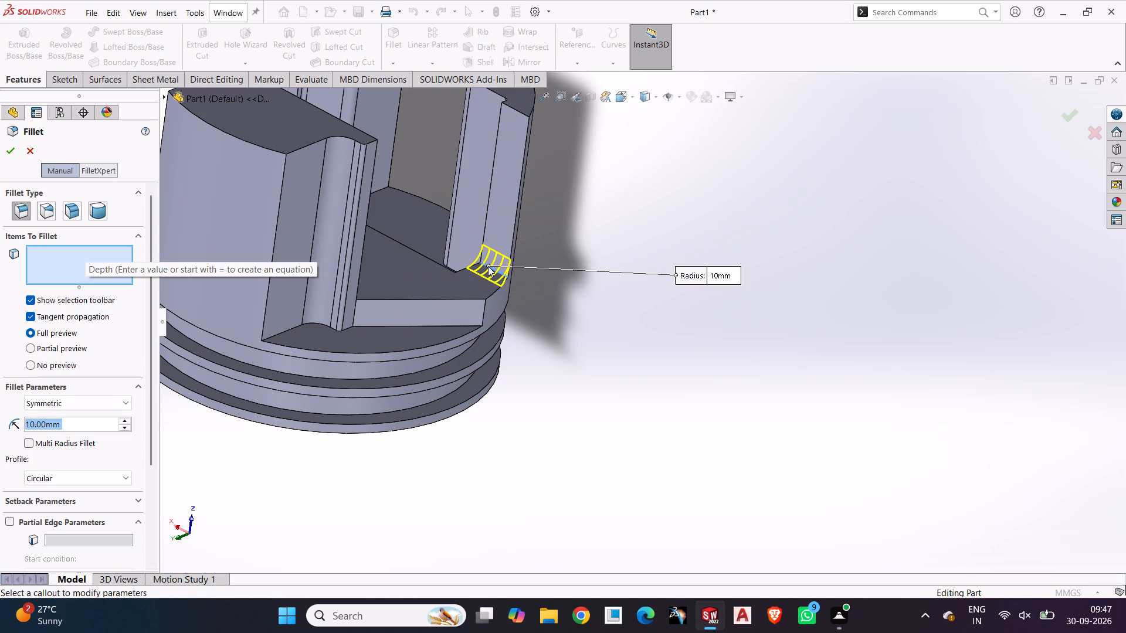
middle_drag(572, 366, 604, 401)
middle_drag(587, 349, 504, 326)
scroll(582, 348, up, 1)
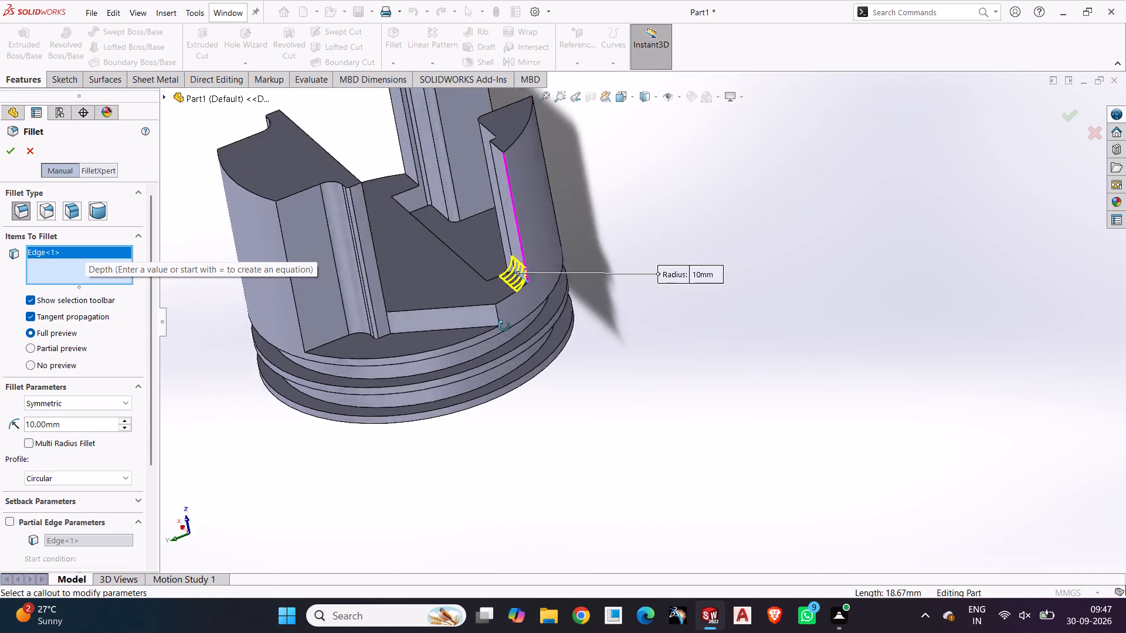
middle_drag(504, 326, 435, 381)
scroll(607, 252, down, 3)
scroll(654, 229, up, 2)
middle_drag(662, 206, 728, 194)
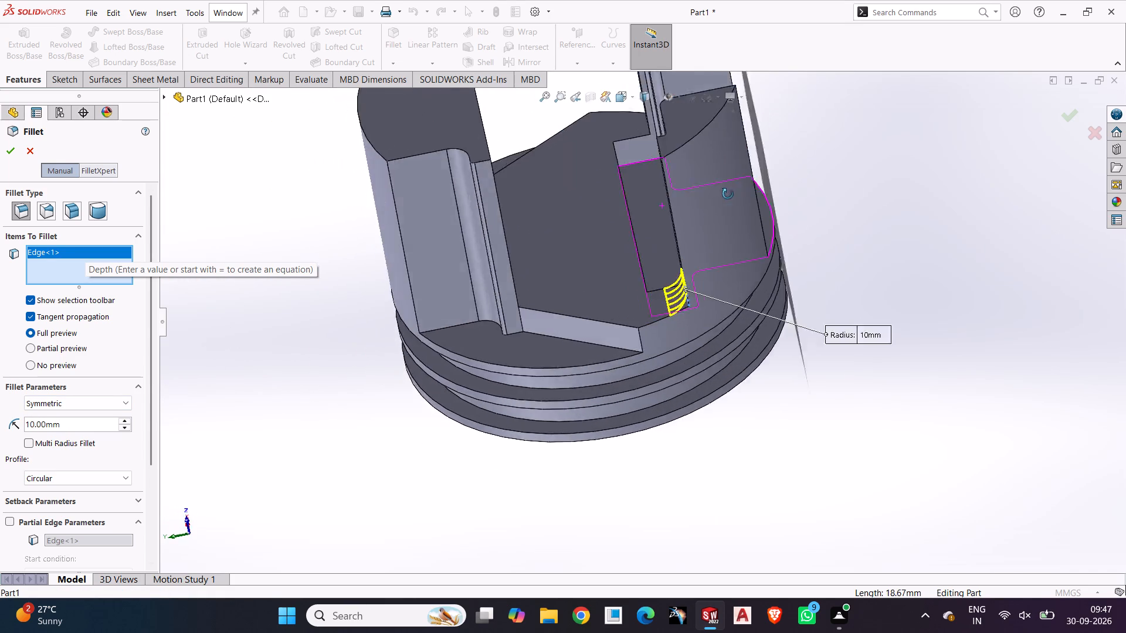
middle_drag(728, 194, 758, 217)
click(627, 121)
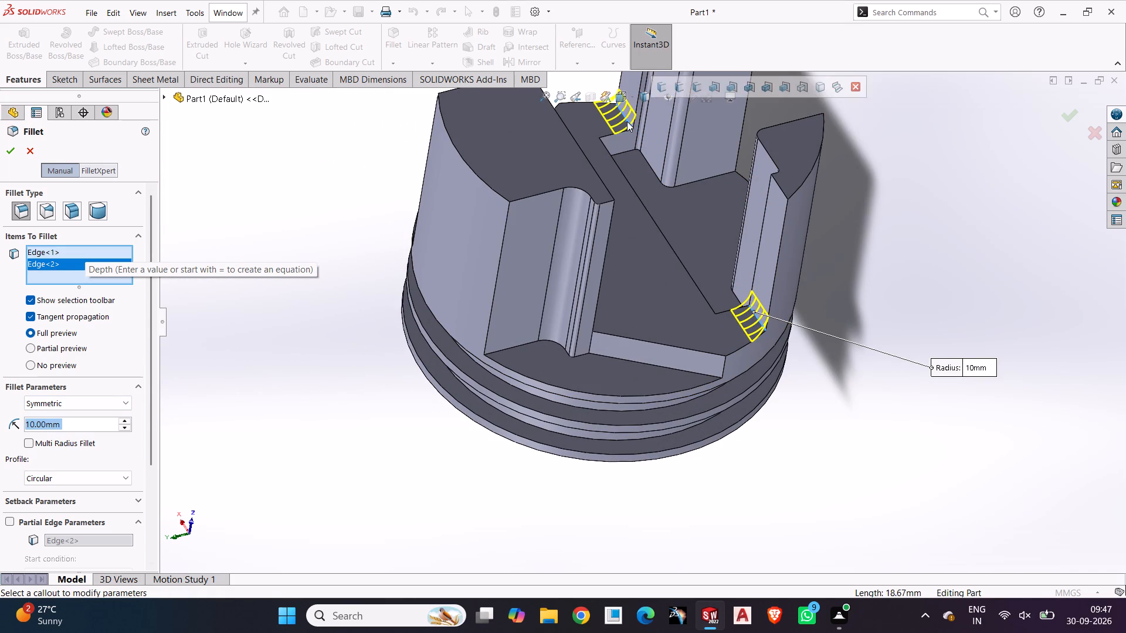
click(5, 155)
click(296, 238)
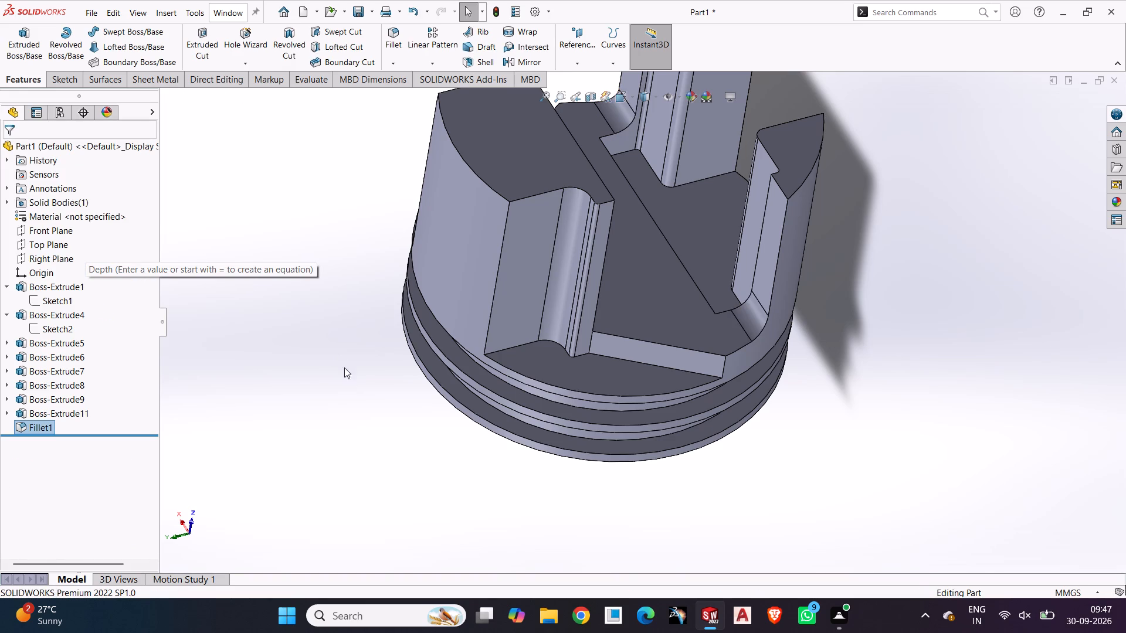
Examine the filleted part and its three blocks from several sides.
middle_drag(353, 394, 337, 351)
scroll(337, 351, up, 1)
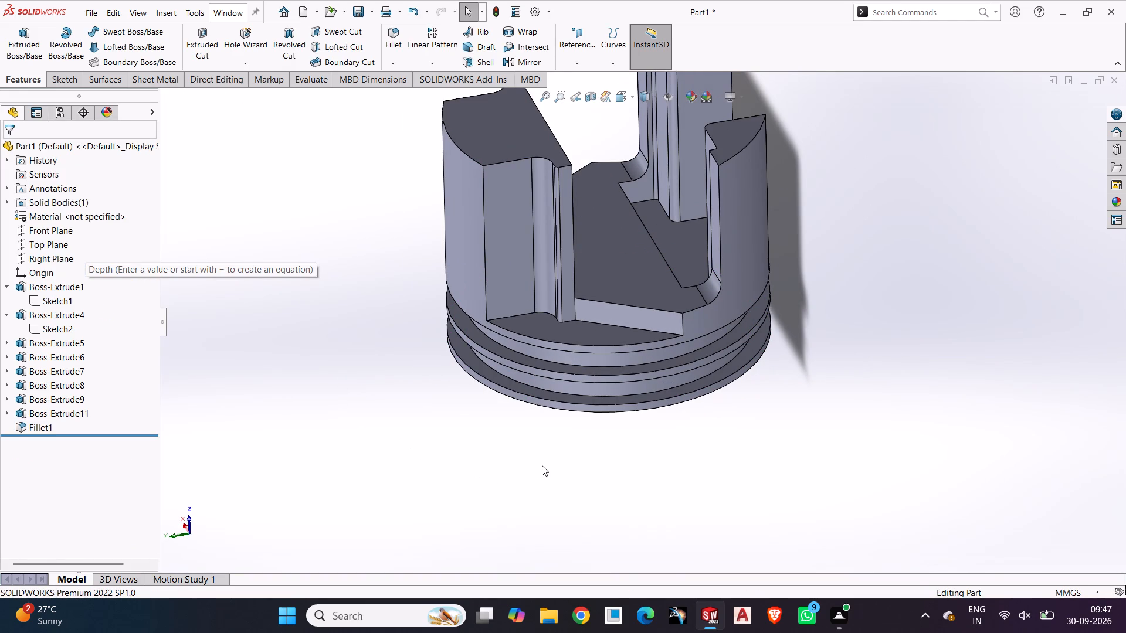
middle_drag(768, 509, 765, 509)
middle_drag(765, 509, 747, 549)
scroll(723, 411, up, 2)
middle_drag(724, 412, 665, 395)
scroll(681, 434, up, 1)
middle_drag(681, 434, 694, 360)
middle_drag(694, 360, 669, 363)
middle_click(667, 365)
middle_drag(664, 367, 683, 468)
scroll(683, 468, up, 1)
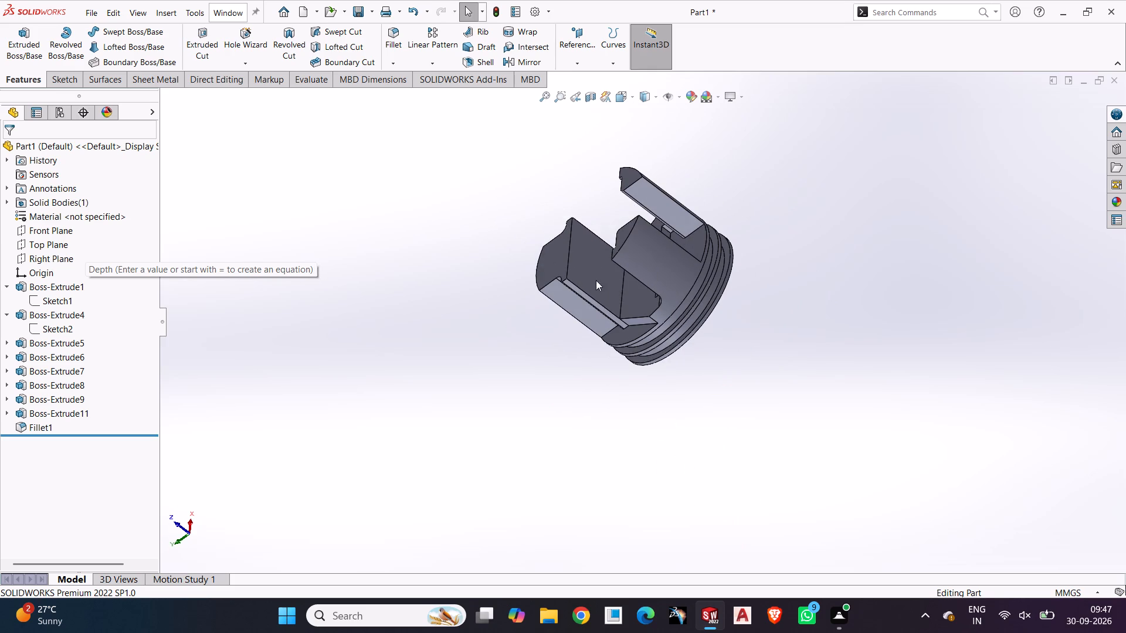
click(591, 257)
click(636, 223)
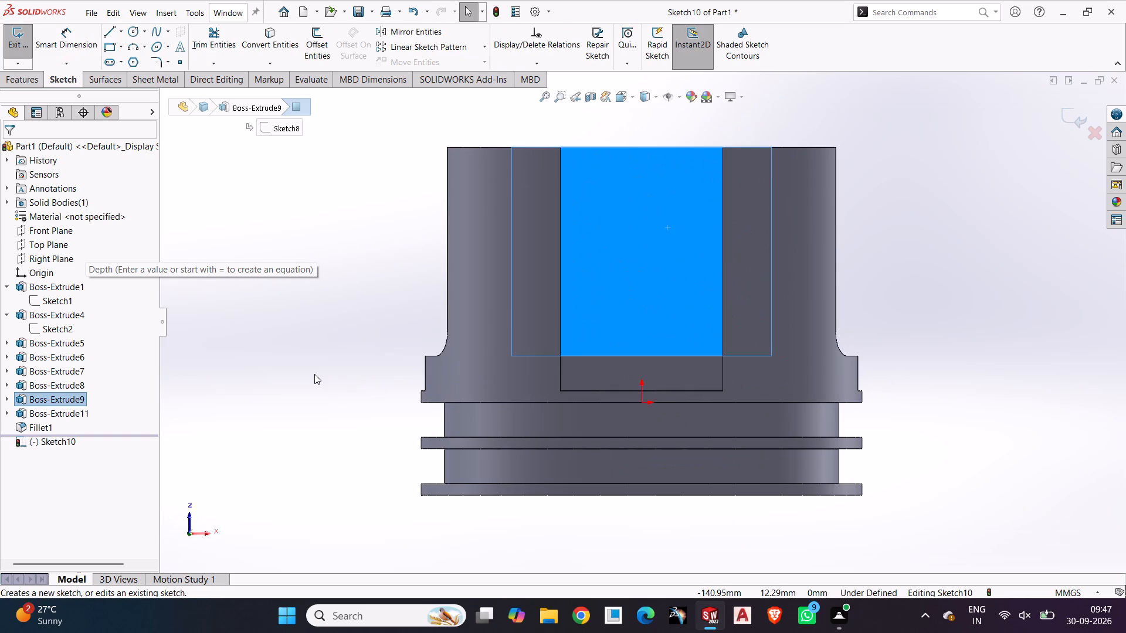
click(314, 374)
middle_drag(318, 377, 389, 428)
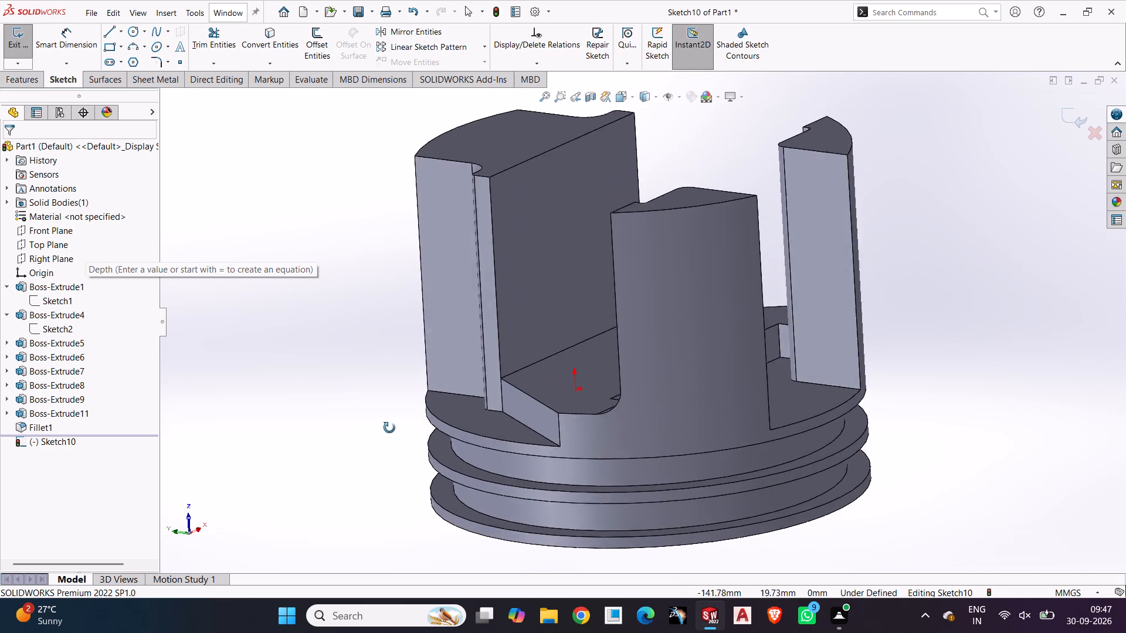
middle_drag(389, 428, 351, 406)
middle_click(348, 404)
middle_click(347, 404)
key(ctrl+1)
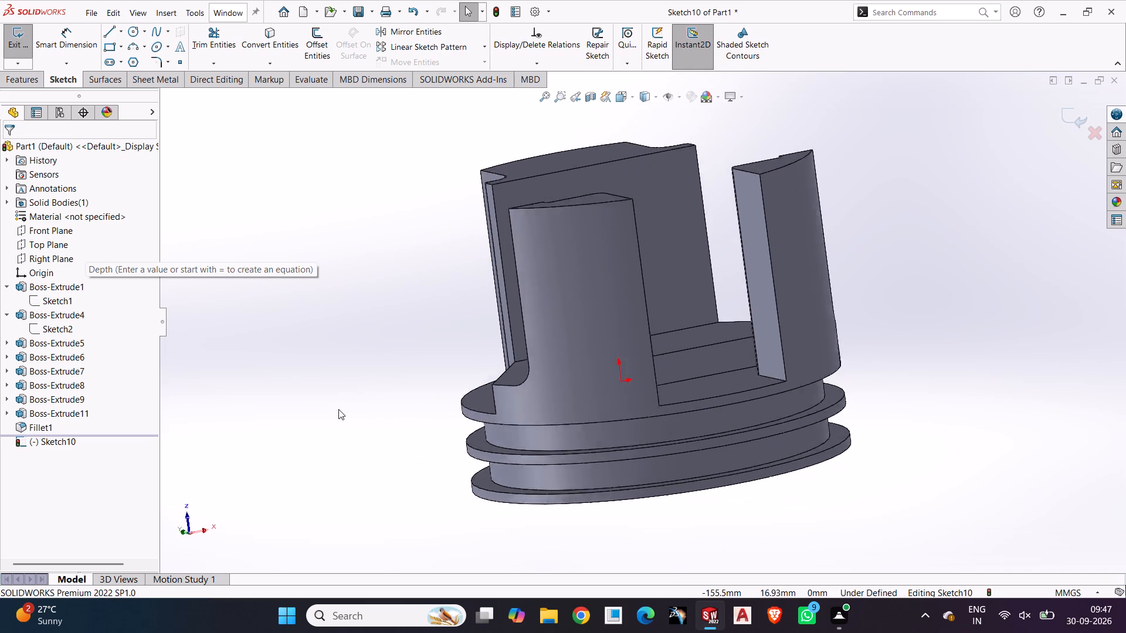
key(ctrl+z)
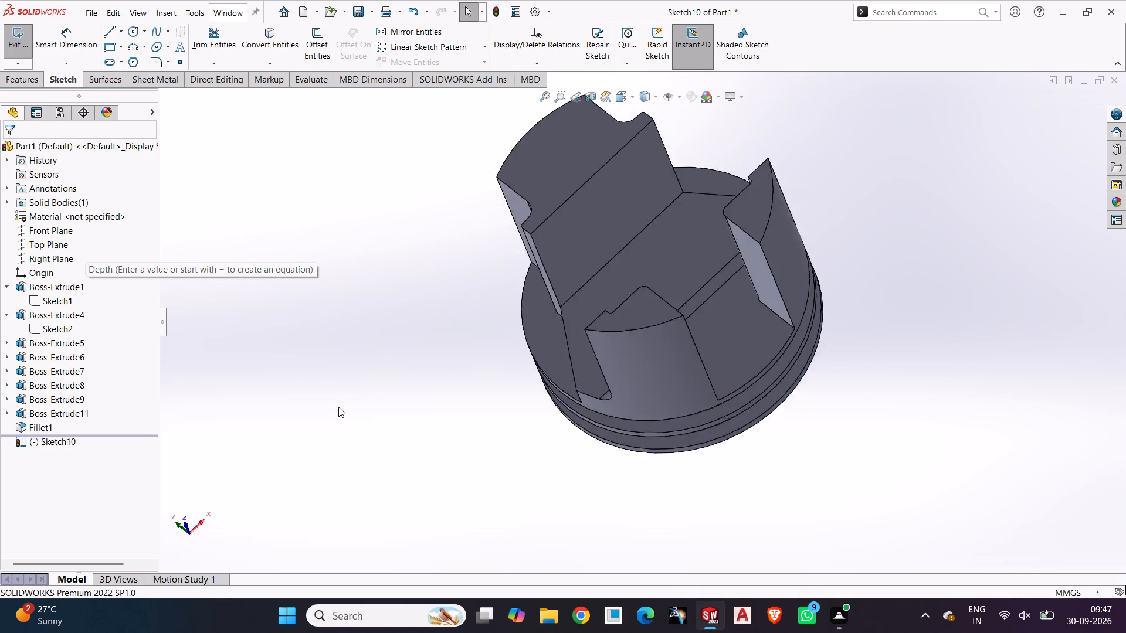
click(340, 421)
Start a sketch on the recessed T-shaped disc face and draw a vertical centreline from the origin down past the disc's bottom edge.
middle_drag(540, 336, 565, 285)
scroll(625, 307, down, 5)
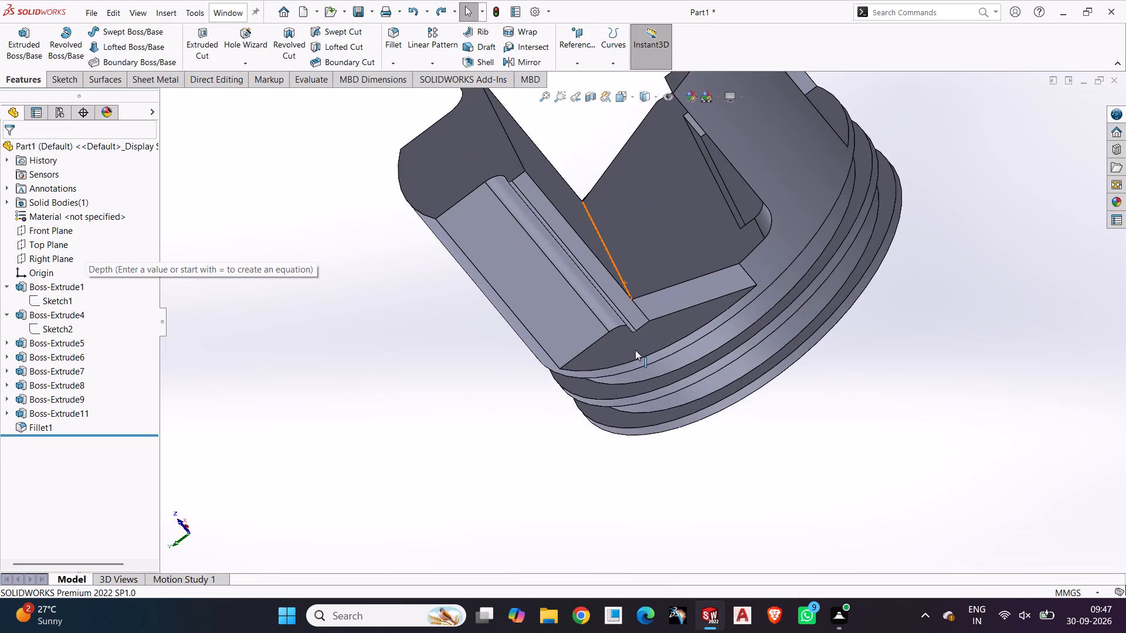
middle_drag(649, 334, 680, 479)
click(745, 128)
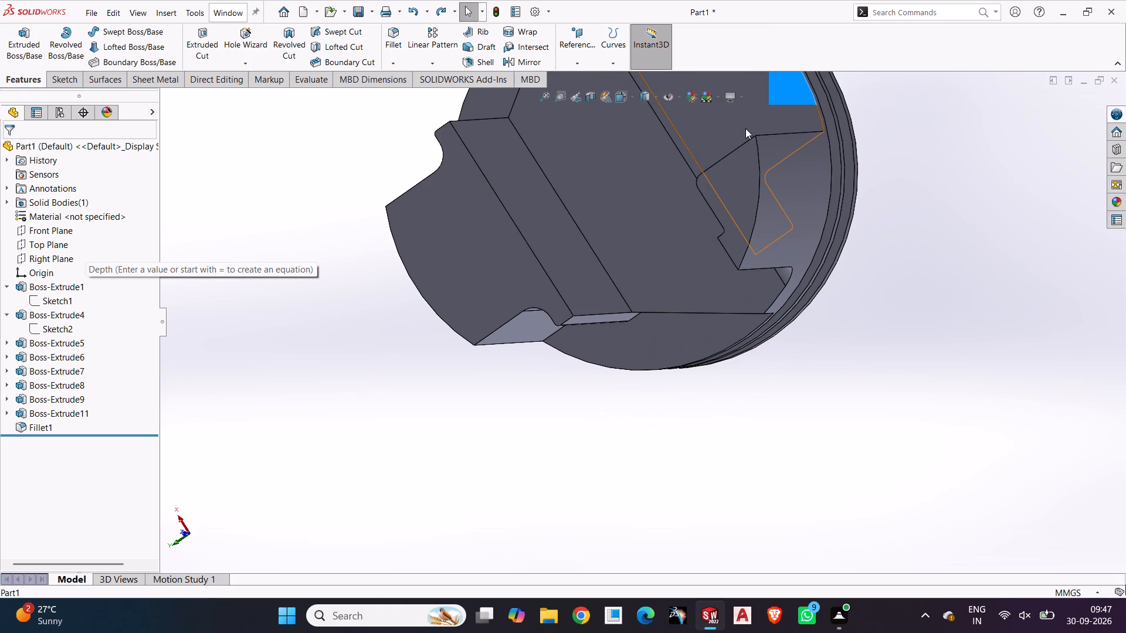
click(798, 87)
click(991, 443)
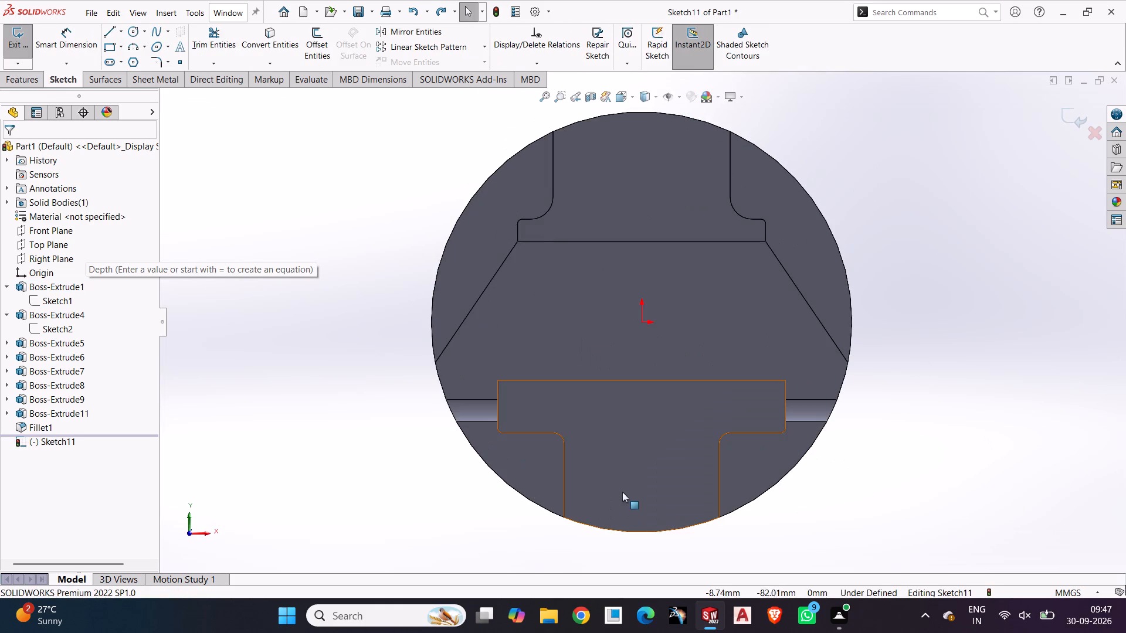
scroll(622, 486, down, 2)
scroll(622, 486, up, 2)
click(123, 36)
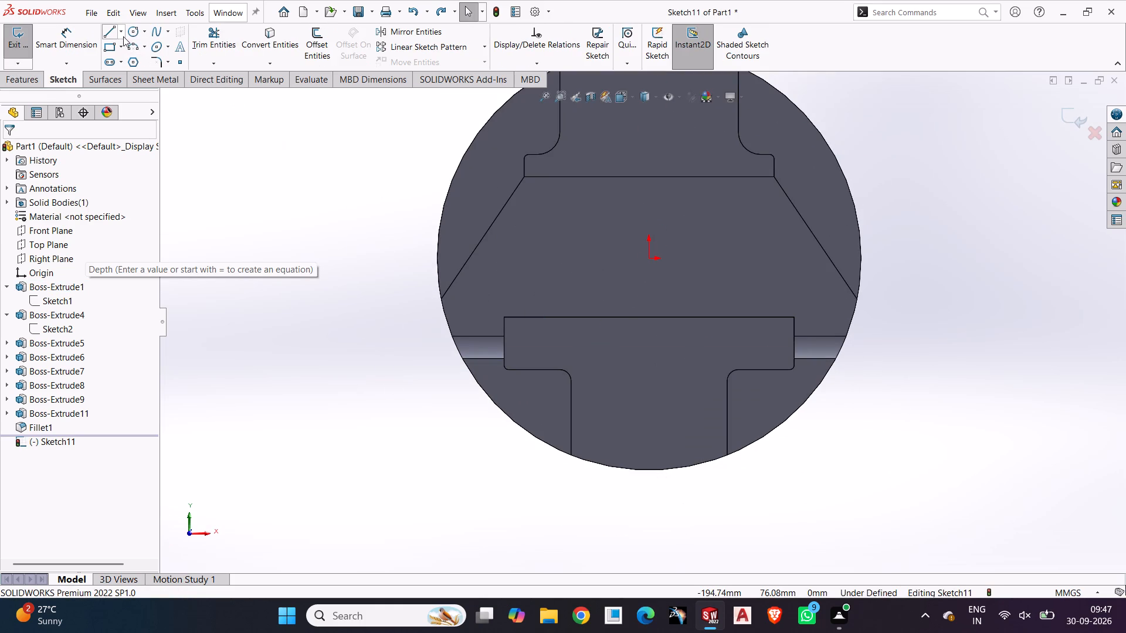
click(123, 57)
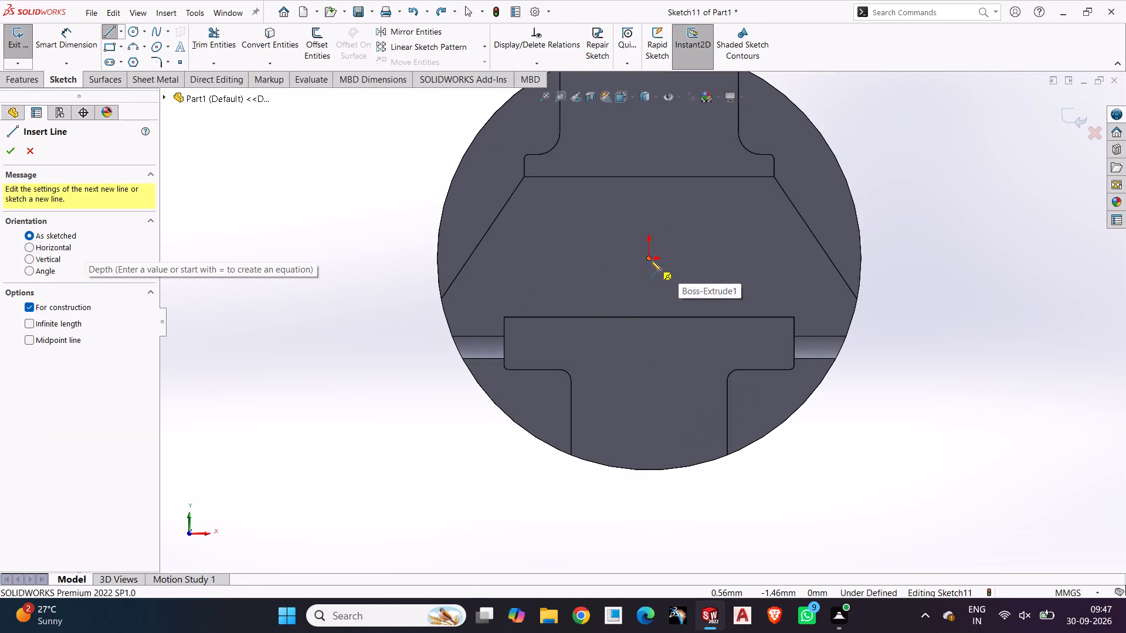
click(650, 260)
click(652, 531)
key(Escape)
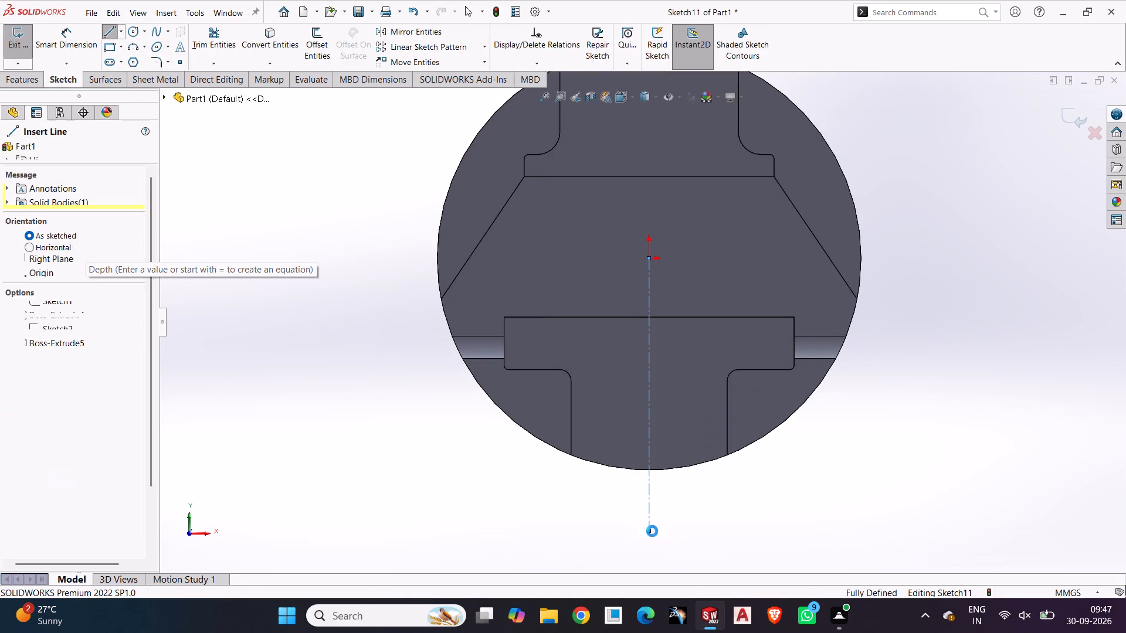
click(592, 534)
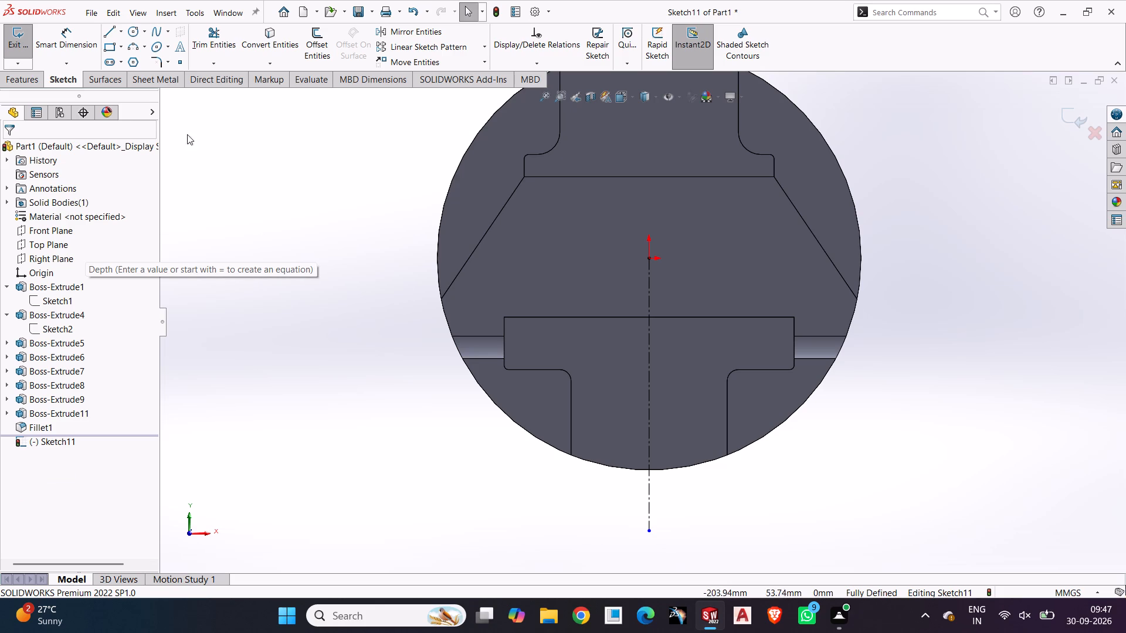
Sketch a corner rectangle about 28.7 mm wide and 20.5 mm high across the centreline, between the two lower blocks.
click(106, 46)
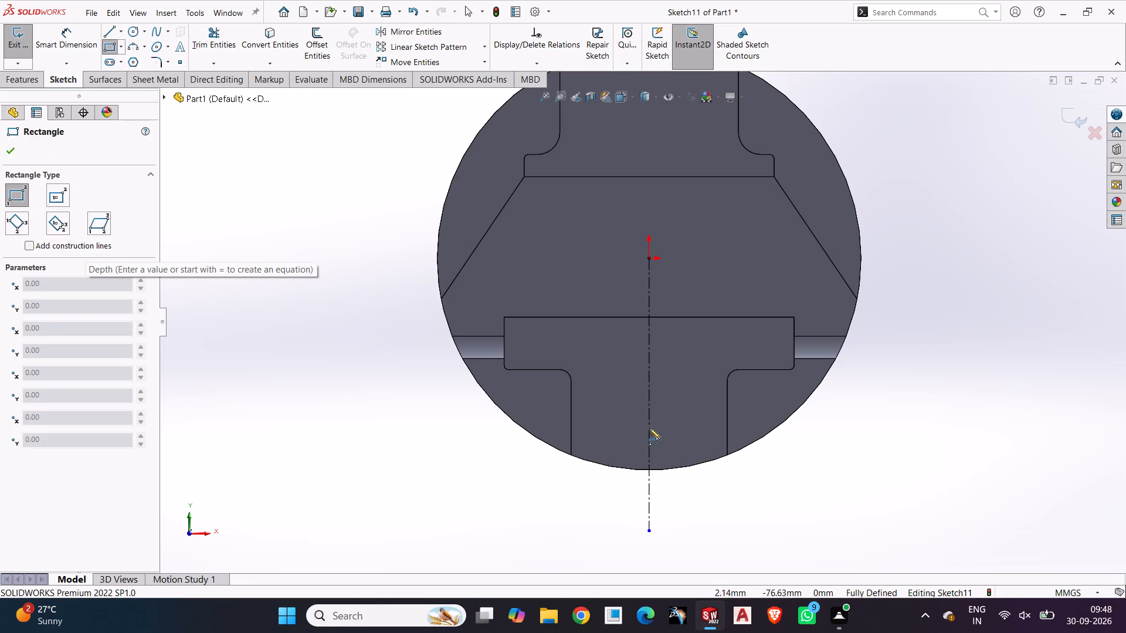
click(617, 394)
click(681, 440)
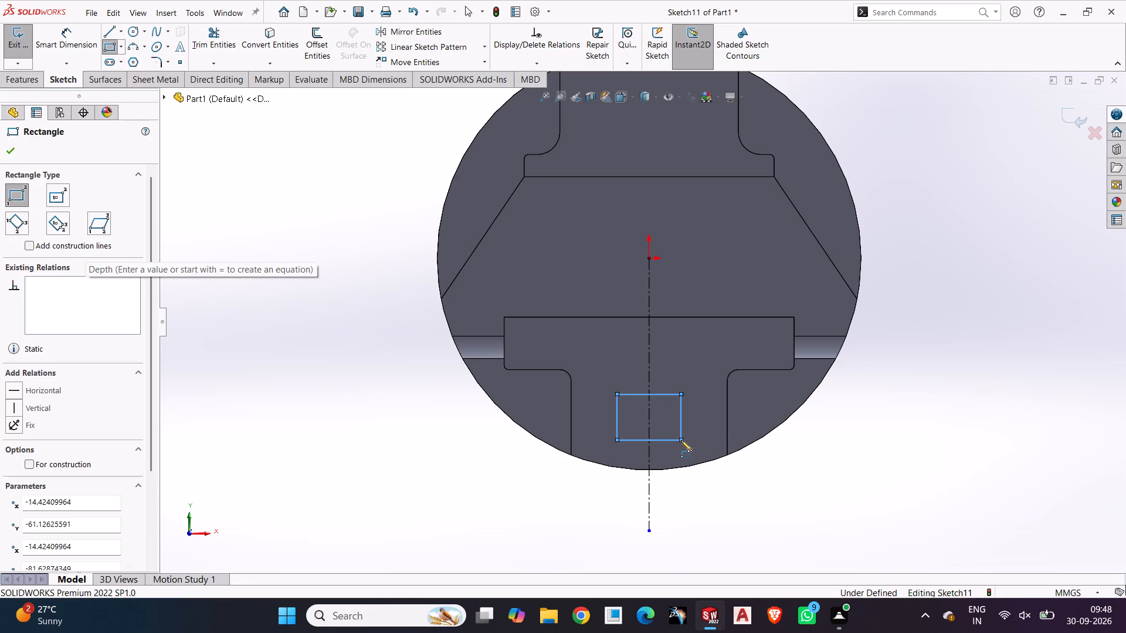
key(Escape)
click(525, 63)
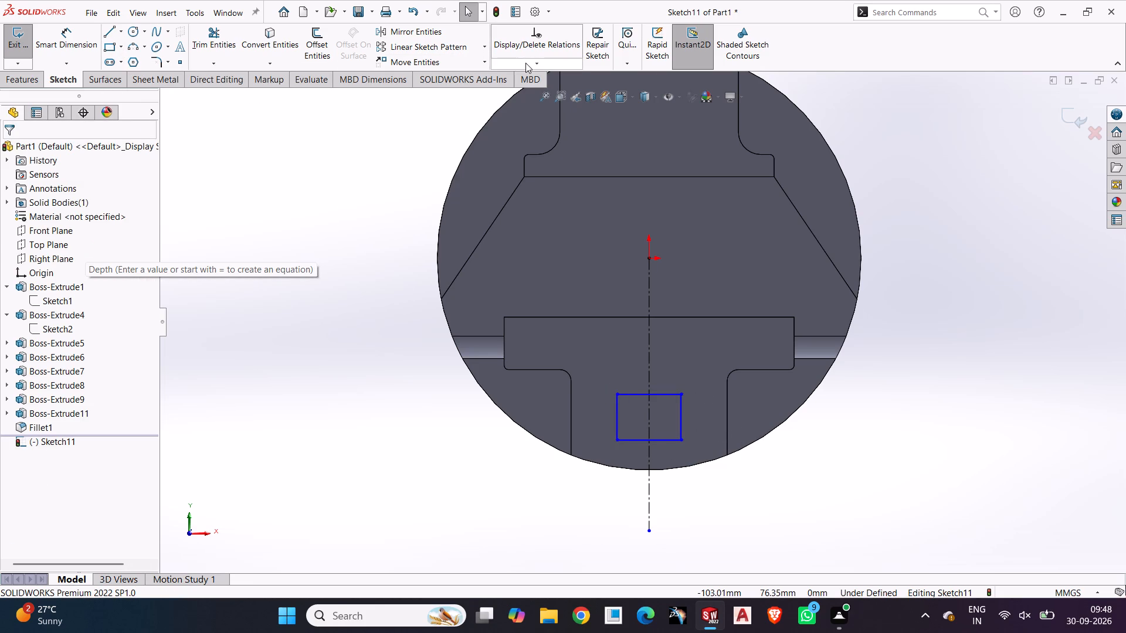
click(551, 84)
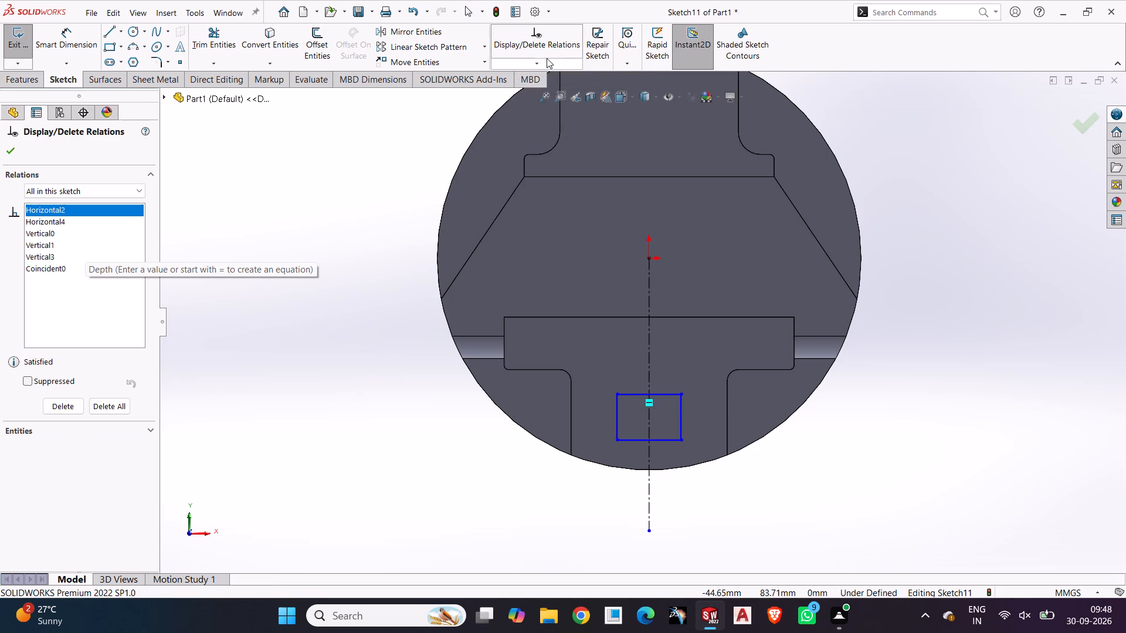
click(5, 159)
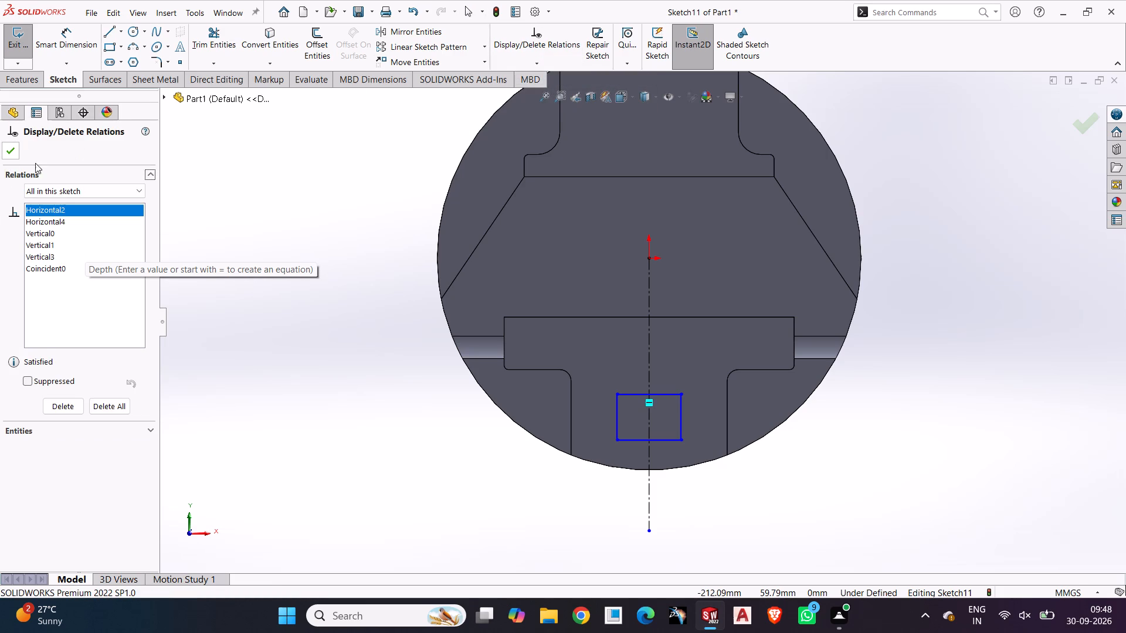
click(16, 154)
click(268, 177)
Make the rectangle's two vertical sides symmetric about the vertical centreline.
click(533, 59)
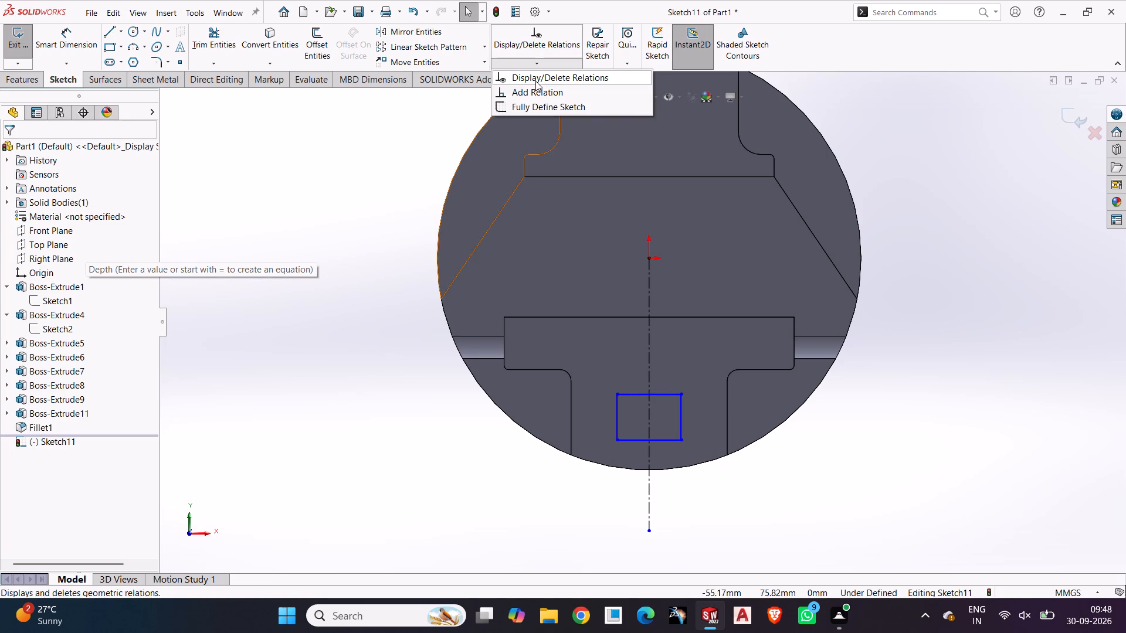
click(540, 90)
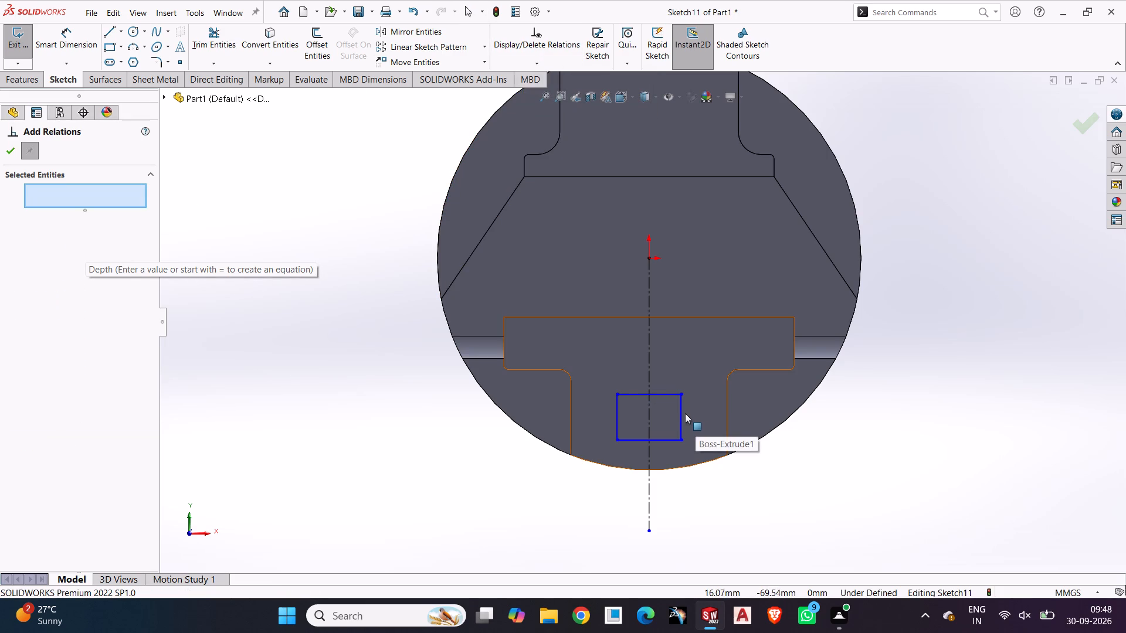
click(681, 412)
click(618, 417)
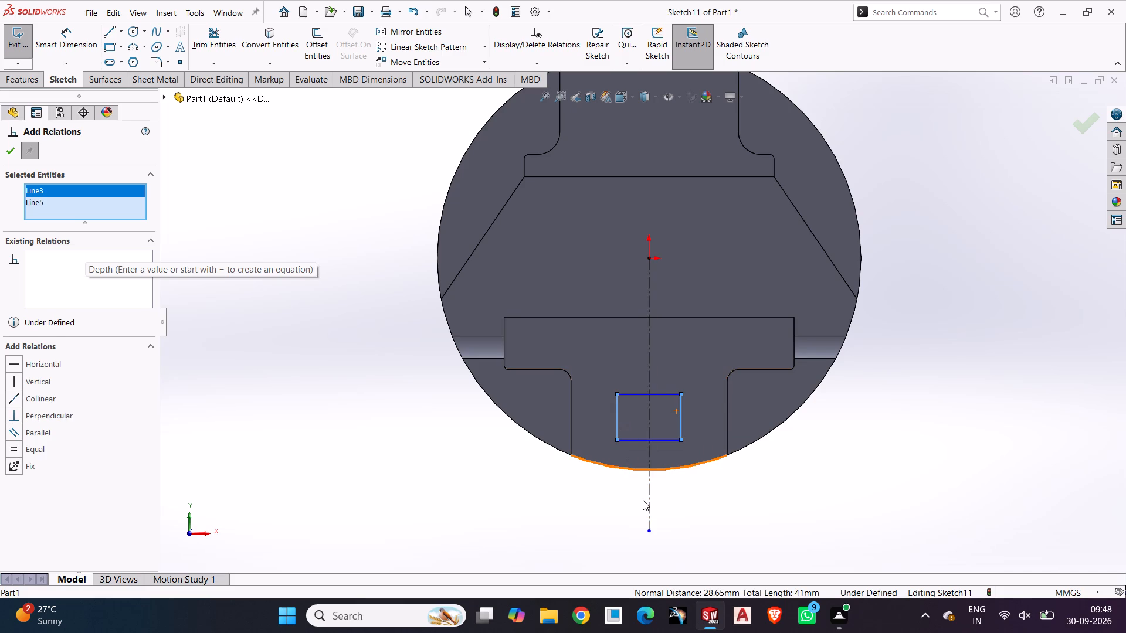
click(650, 494)
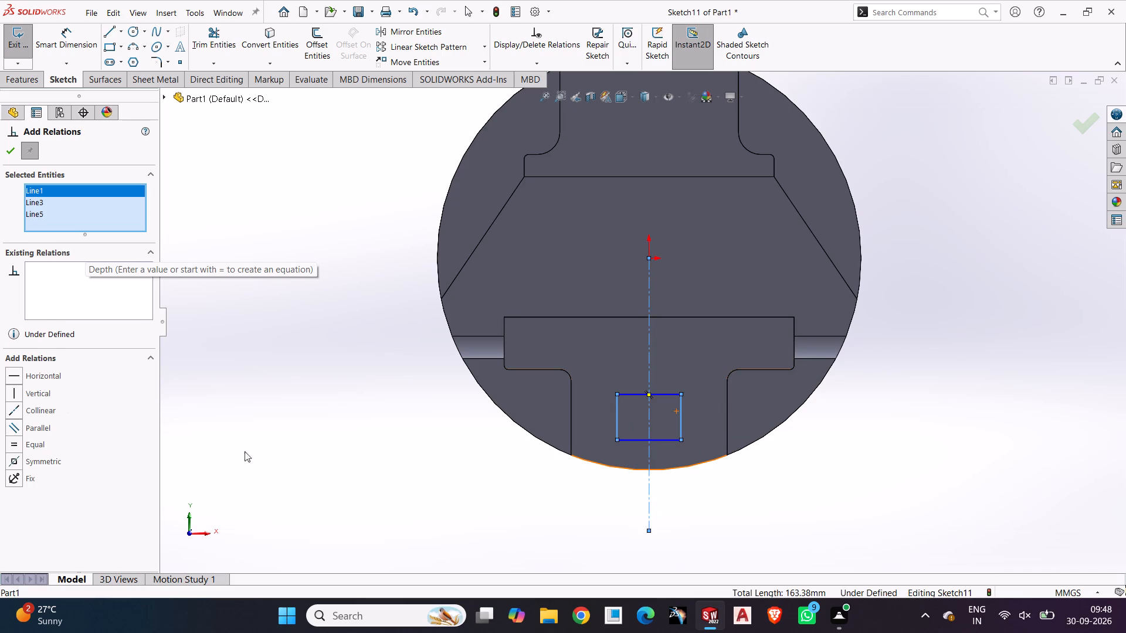
click(25, 457)
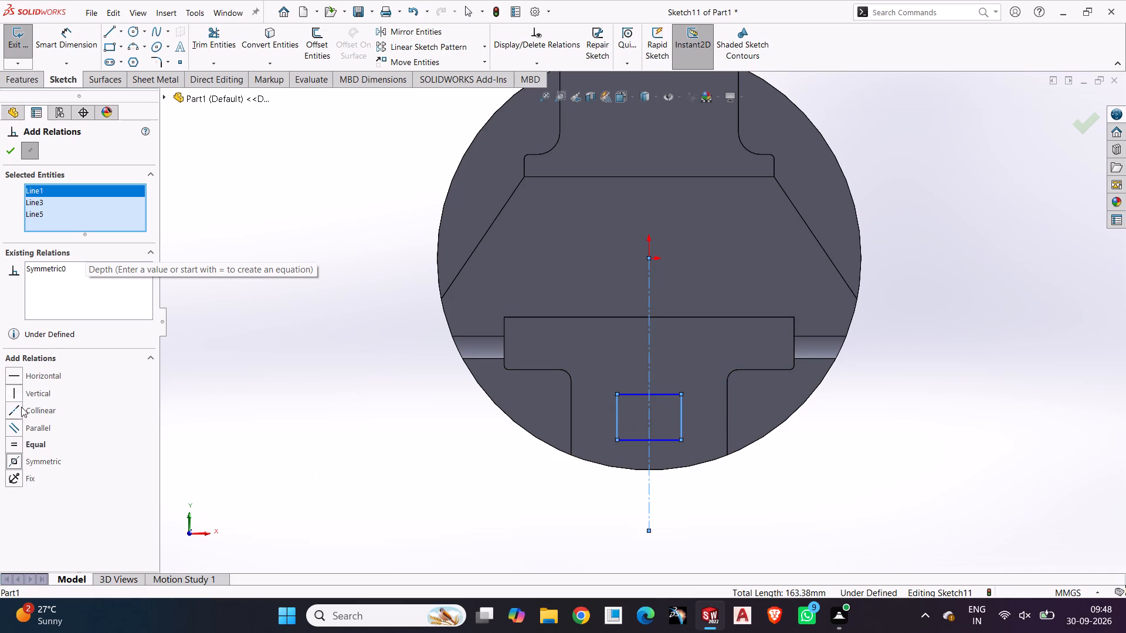
click(16, 452)
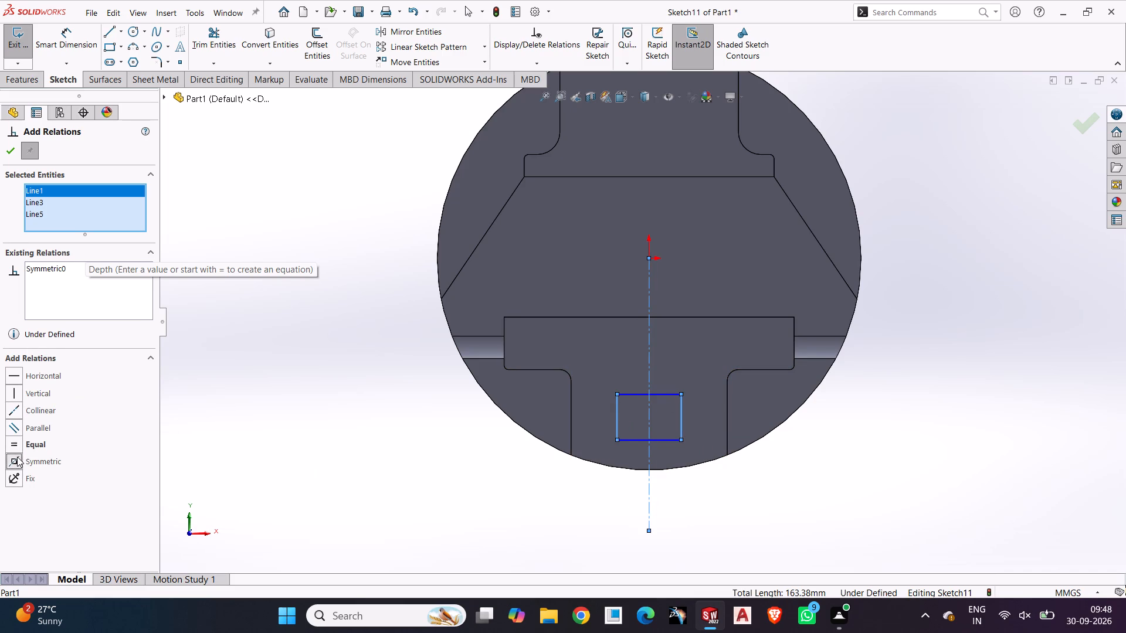
click(17, 457)
click(8, 152)
click(352, 492)
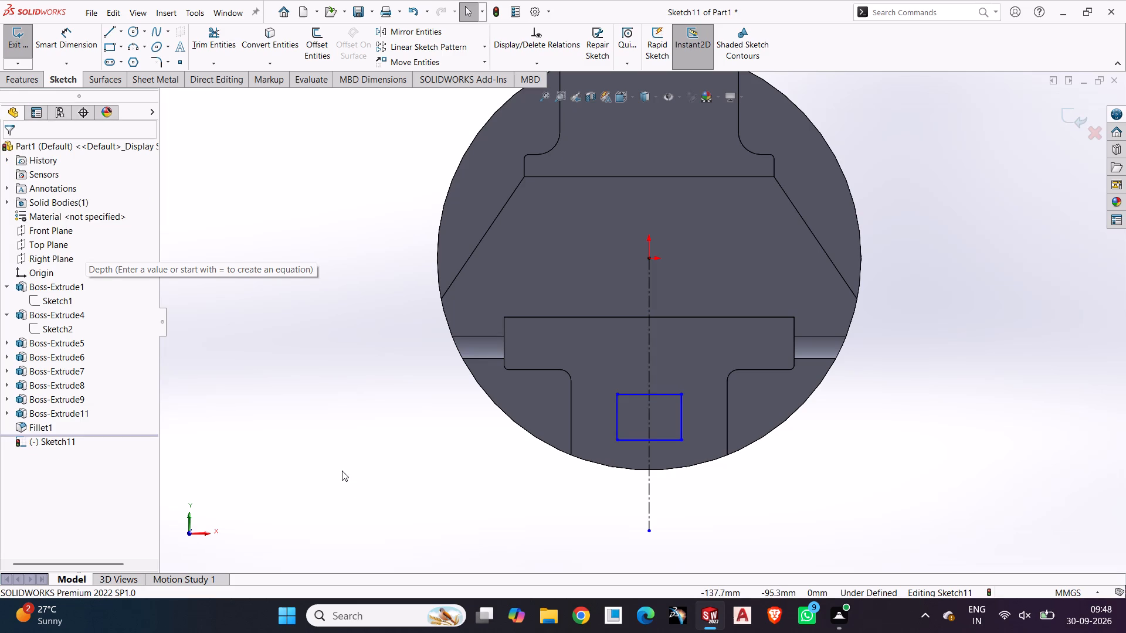
Dimension the rectangle to 15 mm high and 30 mm wide.
click(71, 39)
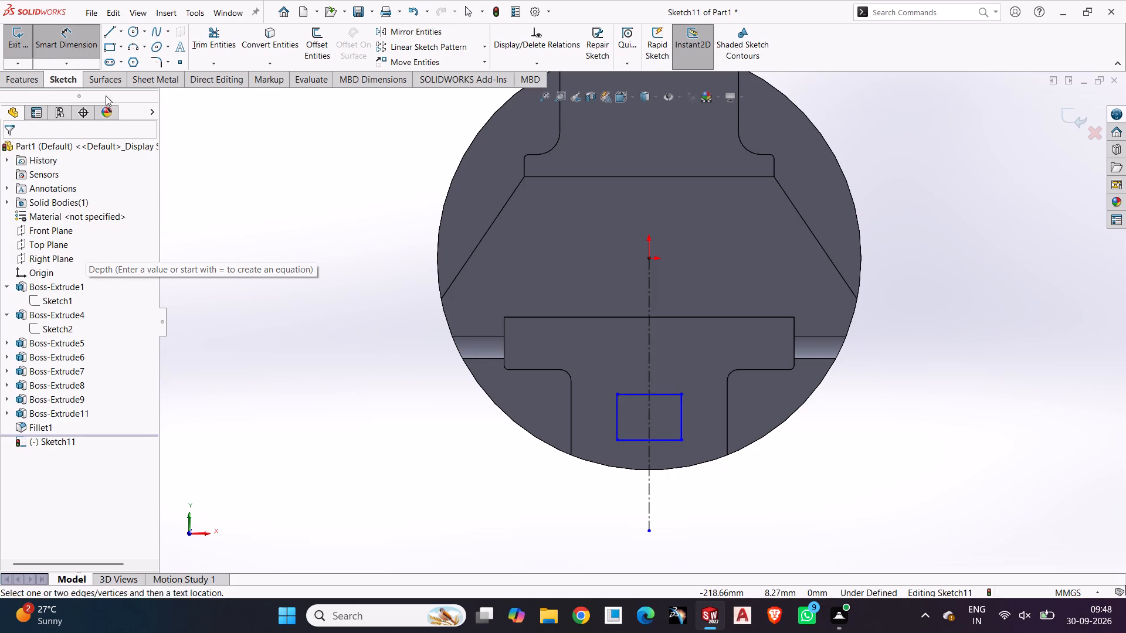
click(683, 420)
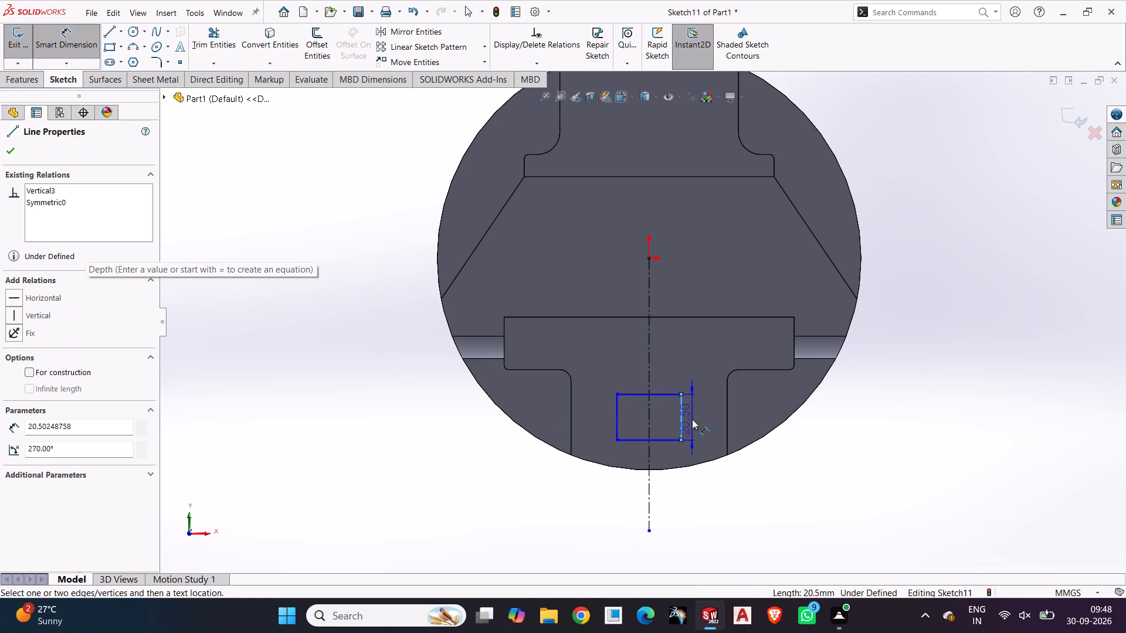
click(695, 419)
text(15)
key(Return)
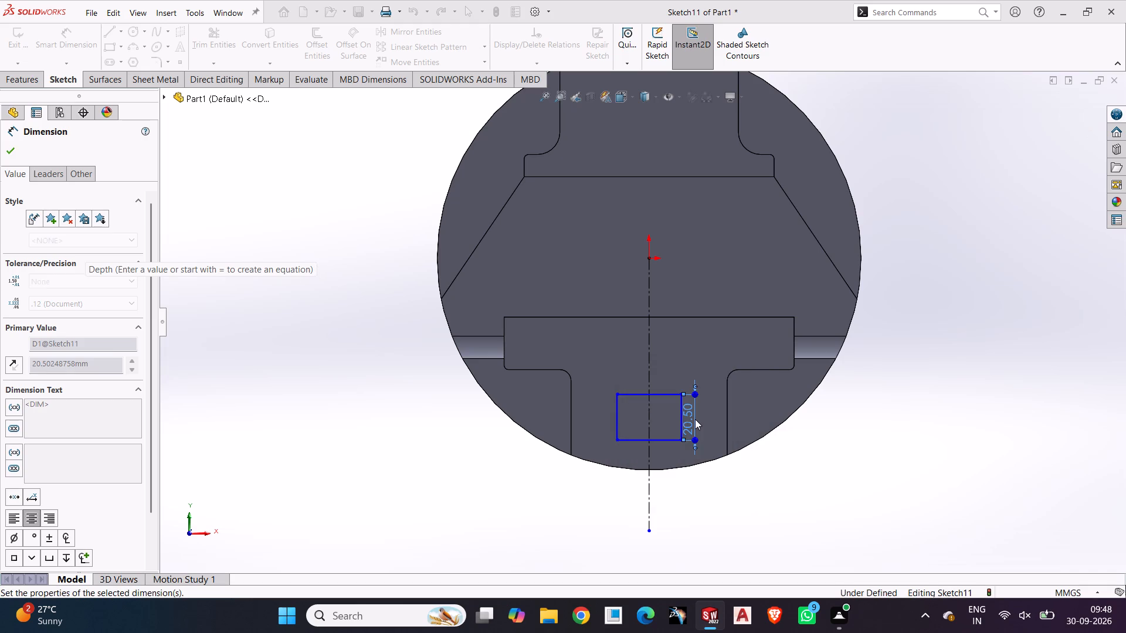
click(745, 494)
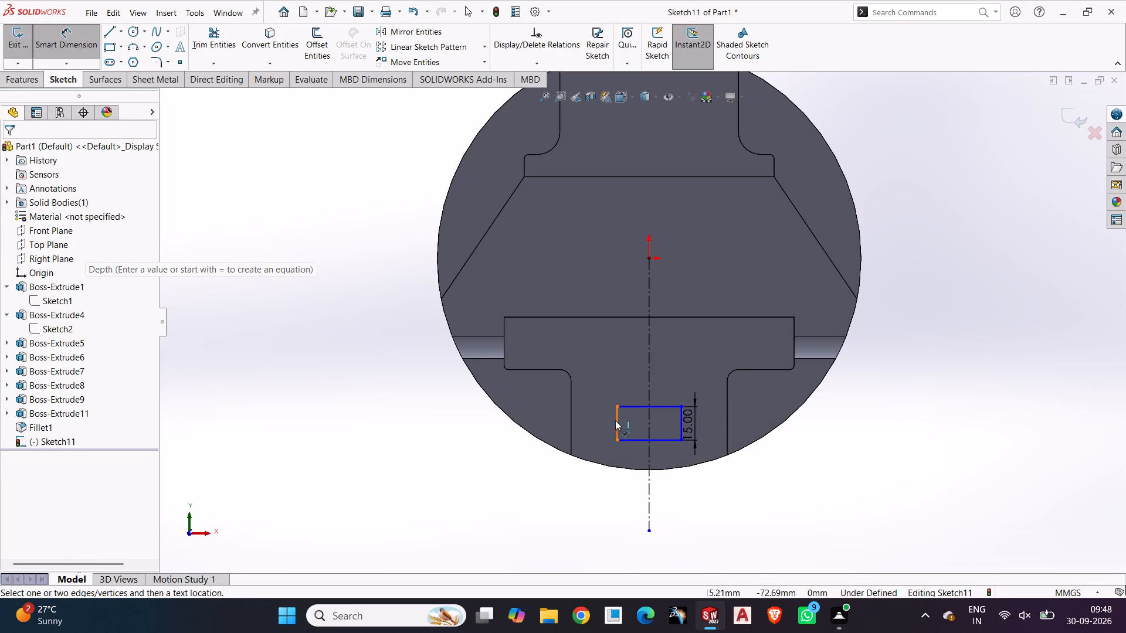
click(639, 441)
click(661, 511)
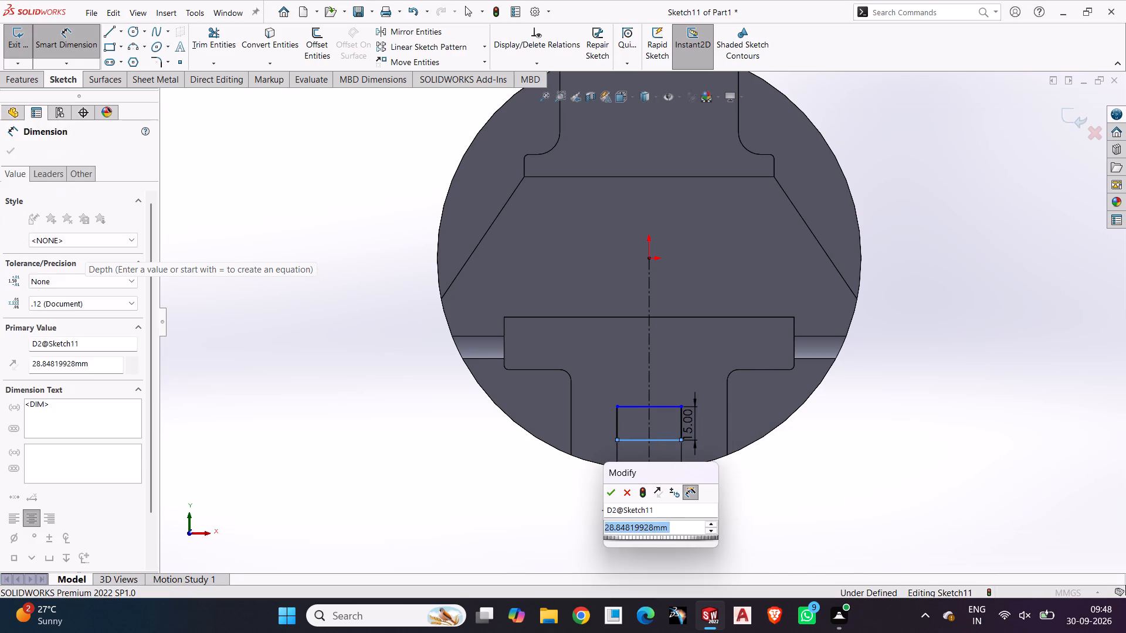
text(30)
key(Return)
click(787, 537)
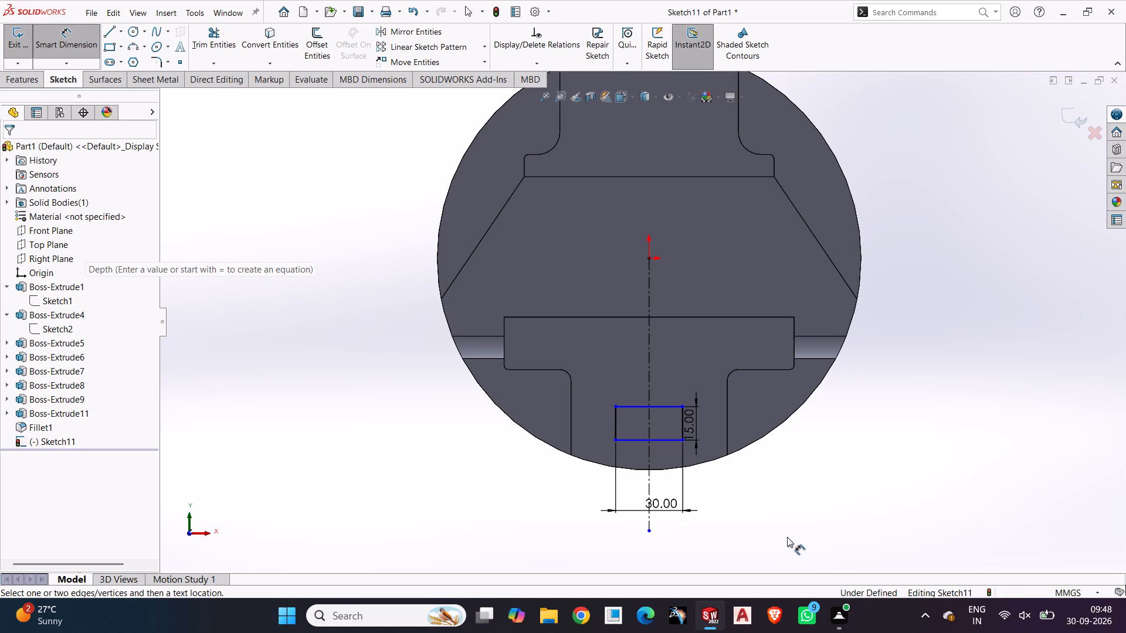
Position the rectangle's upper corner 60 mm vertically below the origin with a dimension.
click(612, 405)
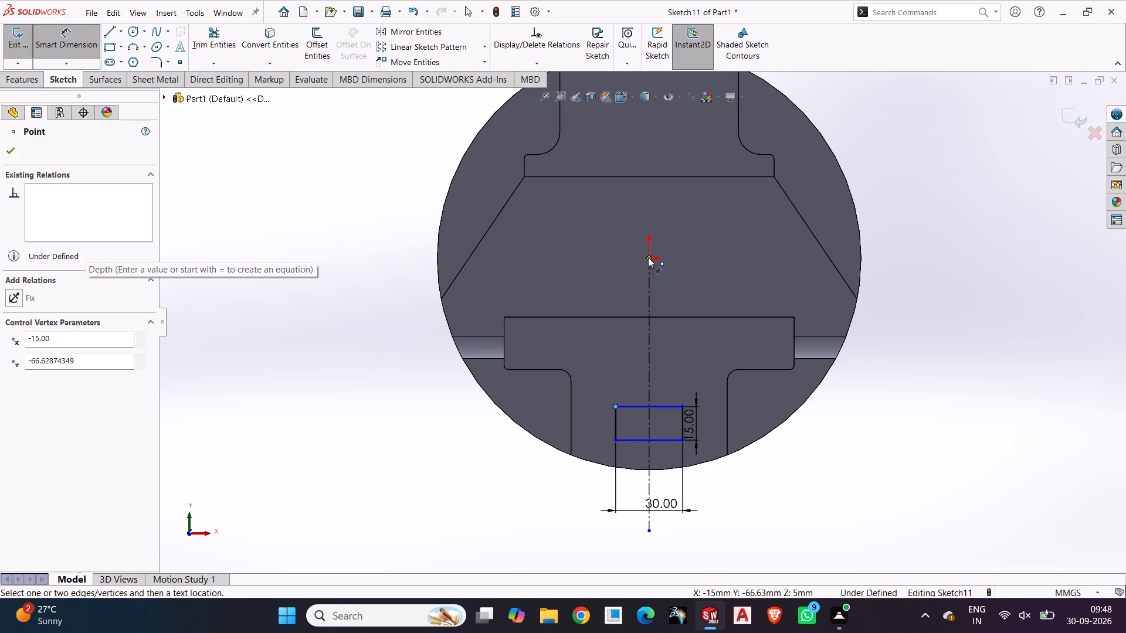
click(648, 257)
click(415, 328)
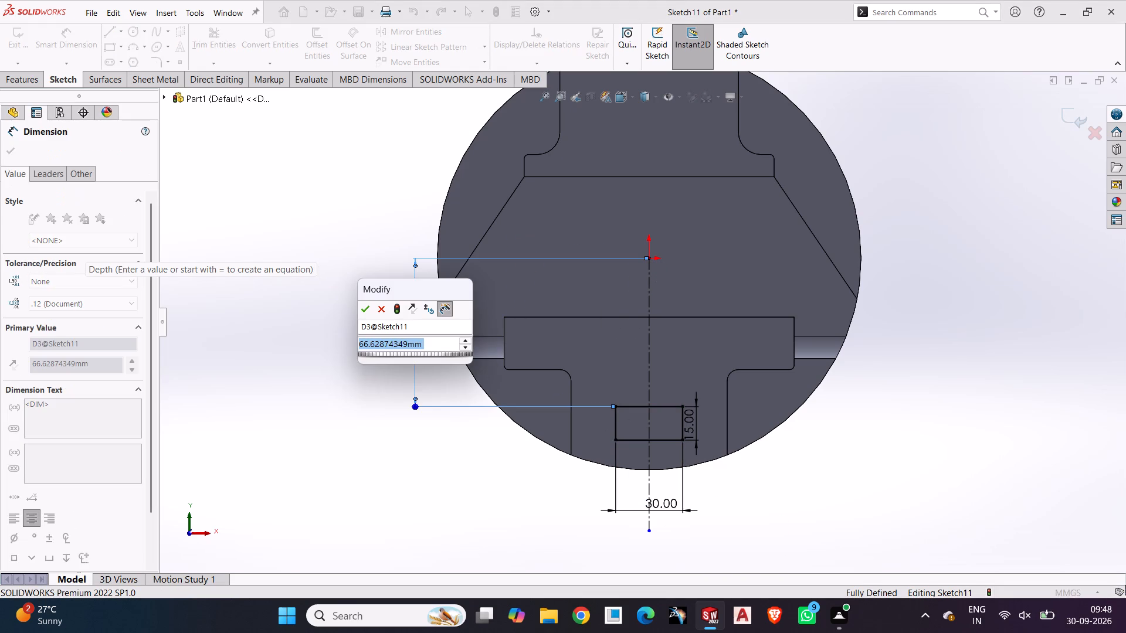
text(60)
key(Return)
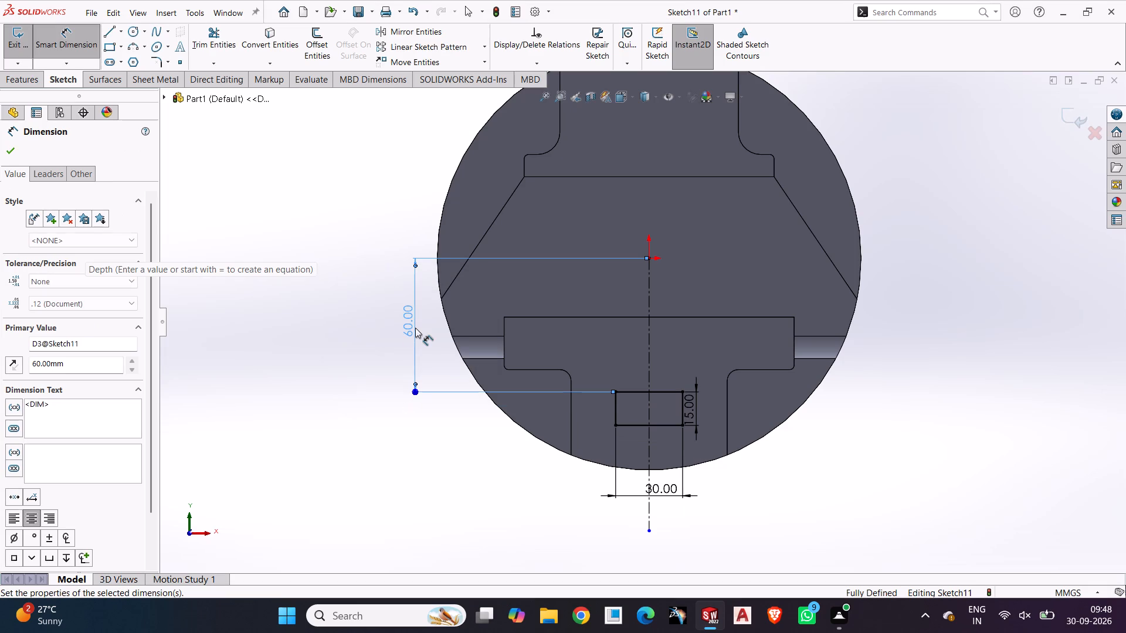
click(321, 390)
Extrude the 30 x 15 mm rectangle as a blind boss 5 mm deep, merged with the part.
click(26, 84)
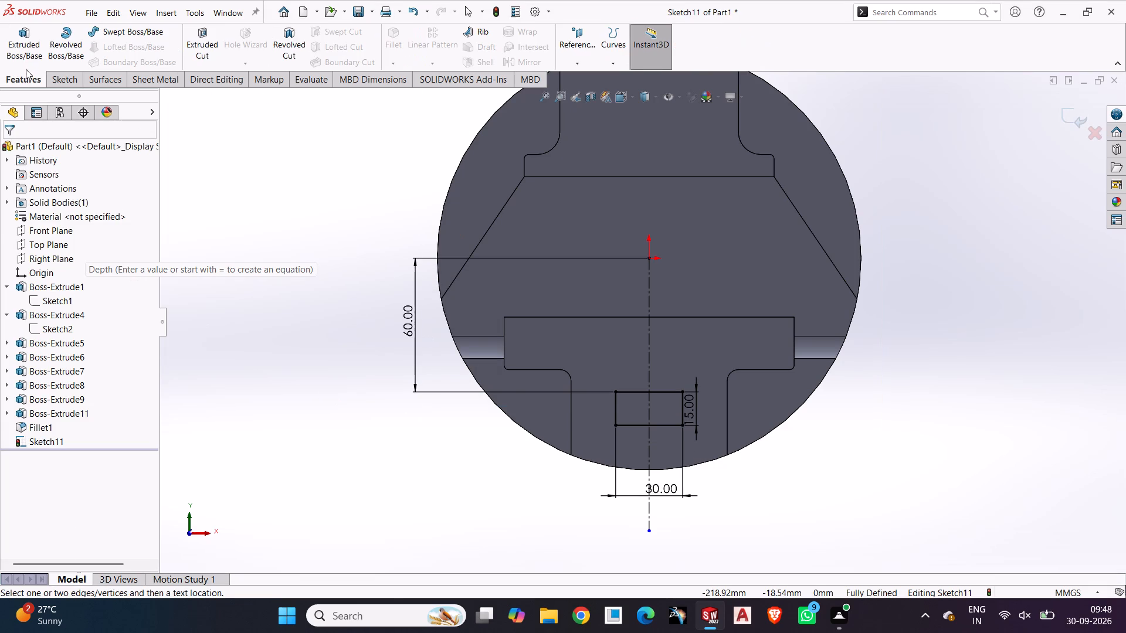
click(26, 50)
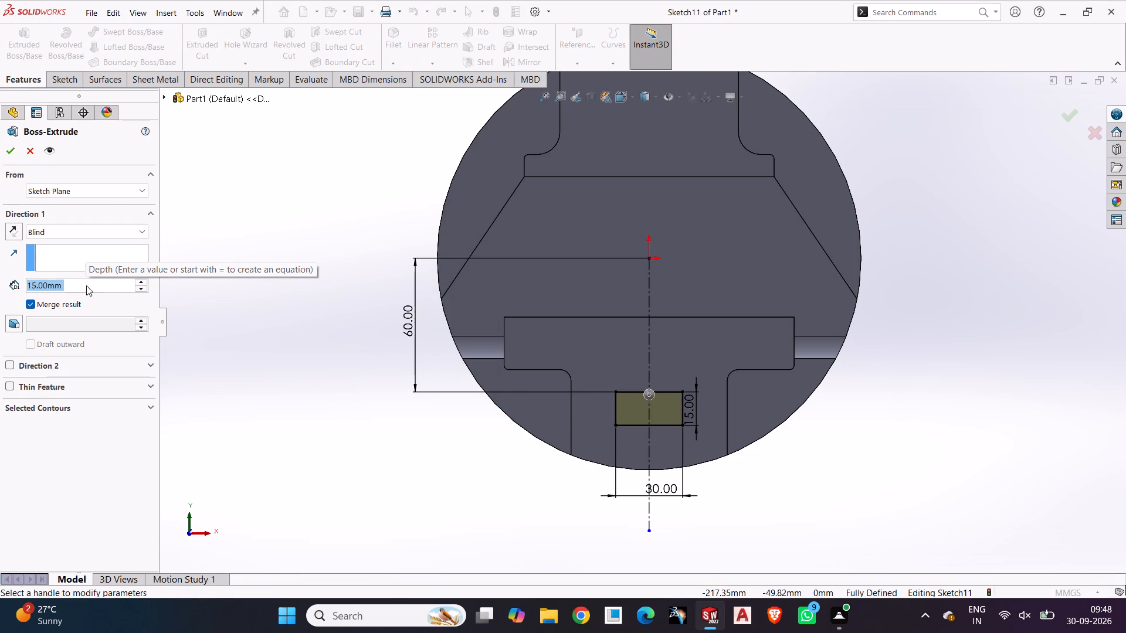
click(141, 291)
middle_drag(323, 400, 351, 268)
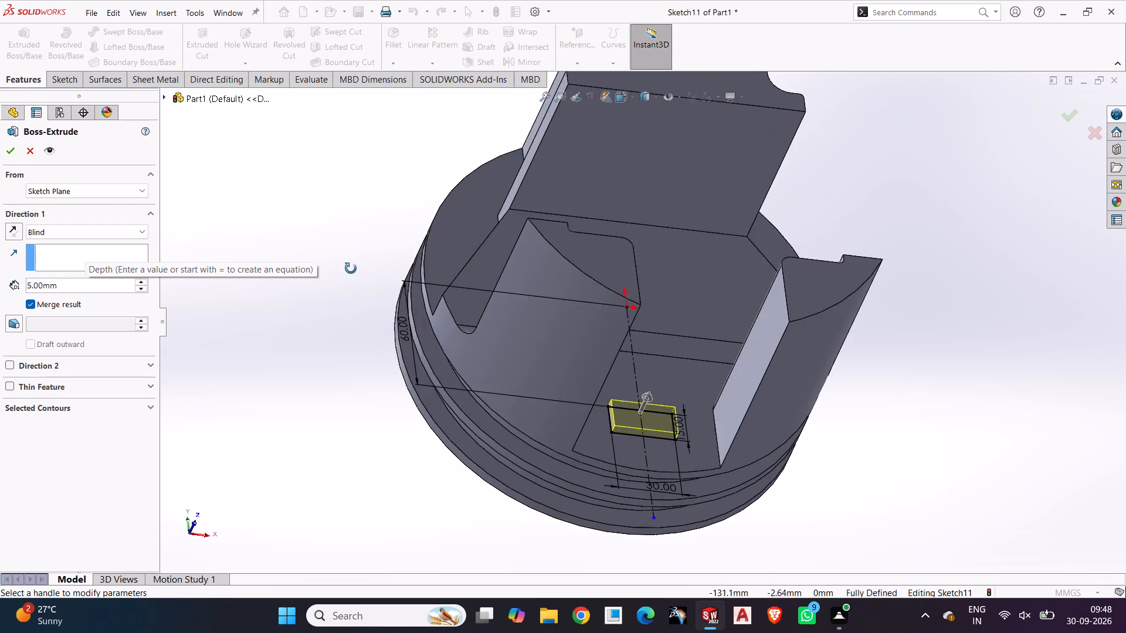
middle_drag(351, 268, 354, 251)
click(5, 152)
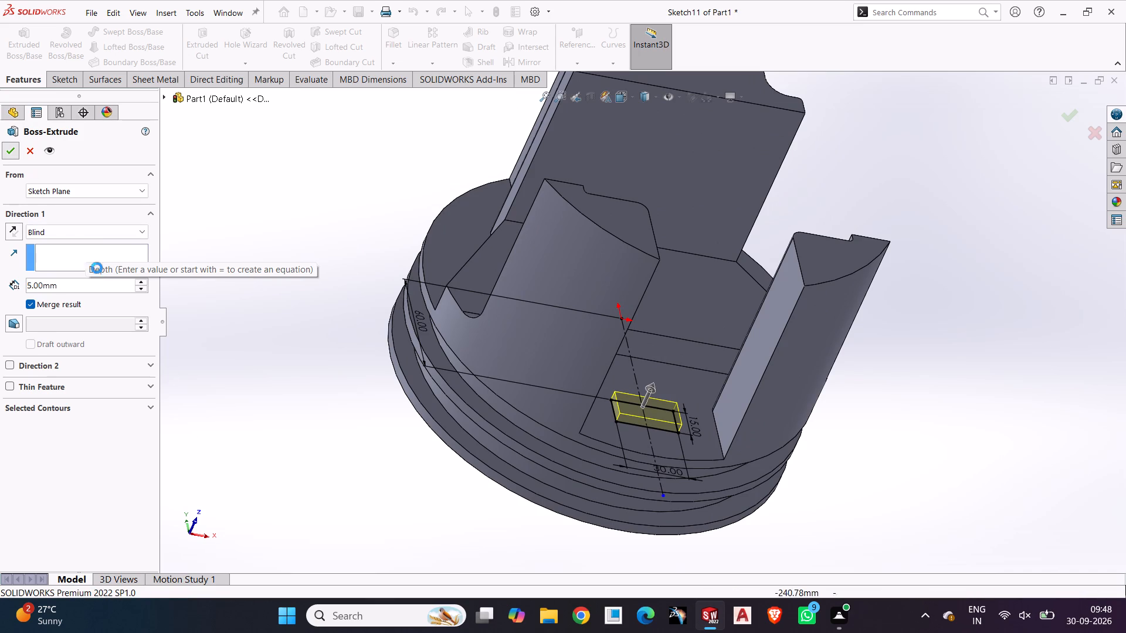
click(330, 481)
Examine the part from the side and underneath, including the upper block's edge along the open gap.
middle_drag(344, 502, 440, 554)
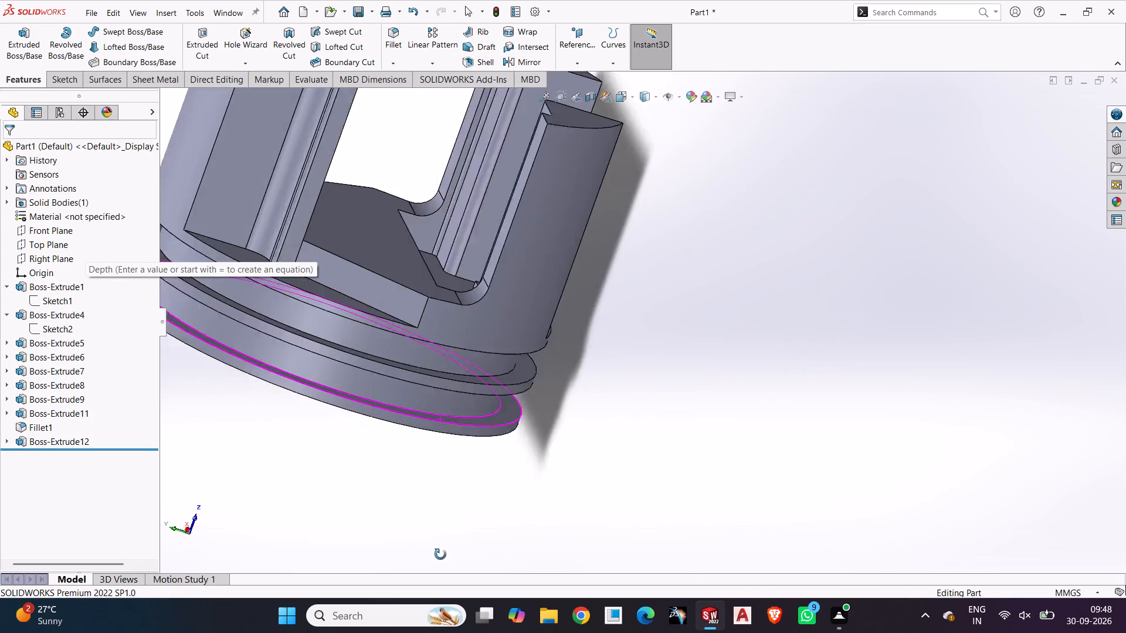
middle_drag(440, 554, 427, 538)
scroll(382, 412, up, 3)
scroll(423, 305, down, 2)
scroll(446, 420, down, 4)
click(440, 465)
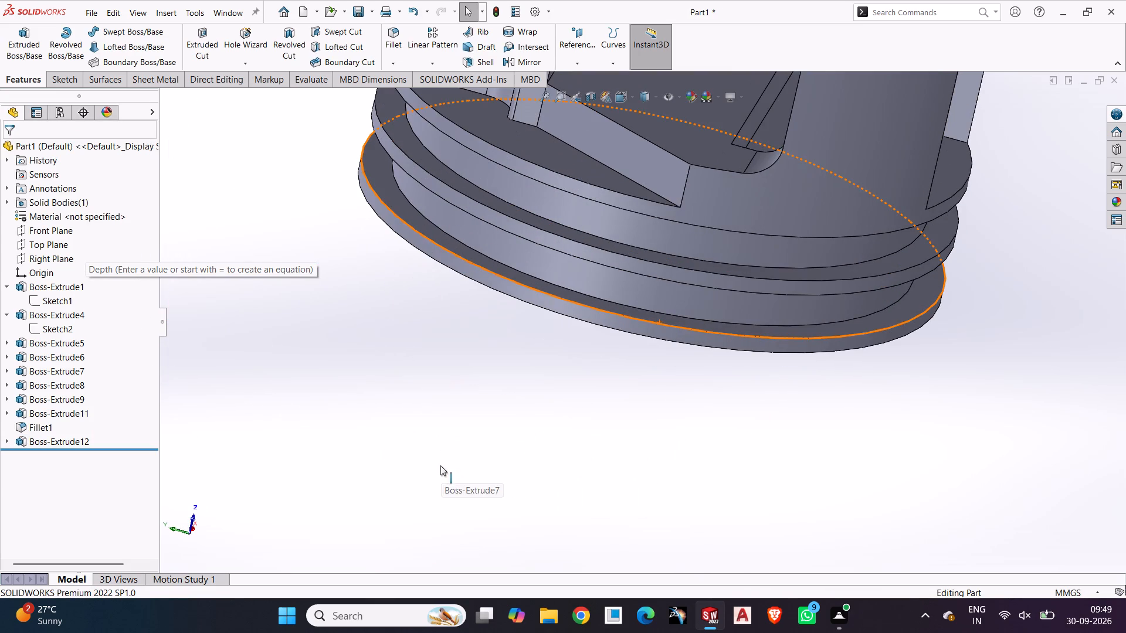
middle_drag(455, 481, 469, 406)
scroll(455, 481, up, 1)
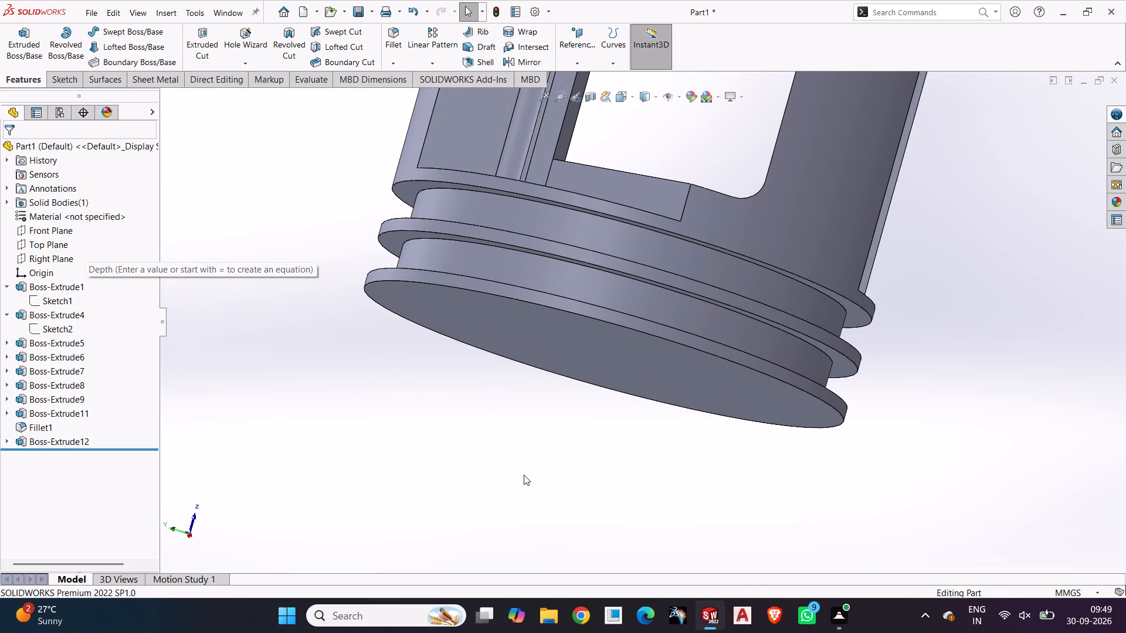
scroll(567, 494, up, 2)
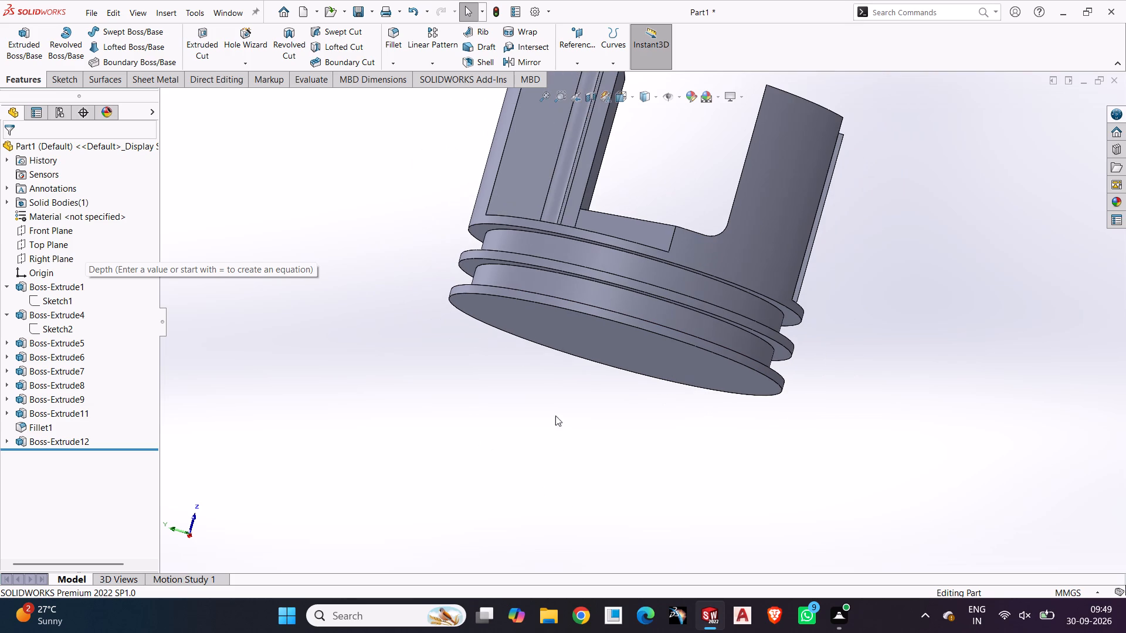
click(598, 138)
click(457, 423)
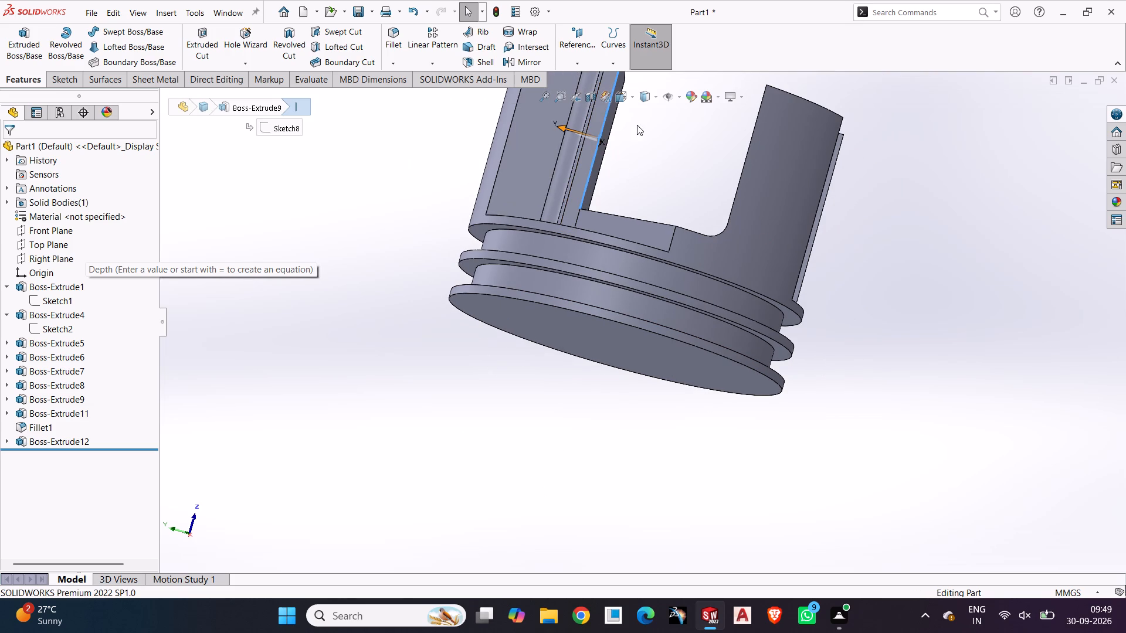
Start a sketch on the upper block's narrow flat side face, between the grooved channel and the open gap.
scroll(623, 119, down, 3)
scroll(643, 43, down, 1)
click(598, 168)
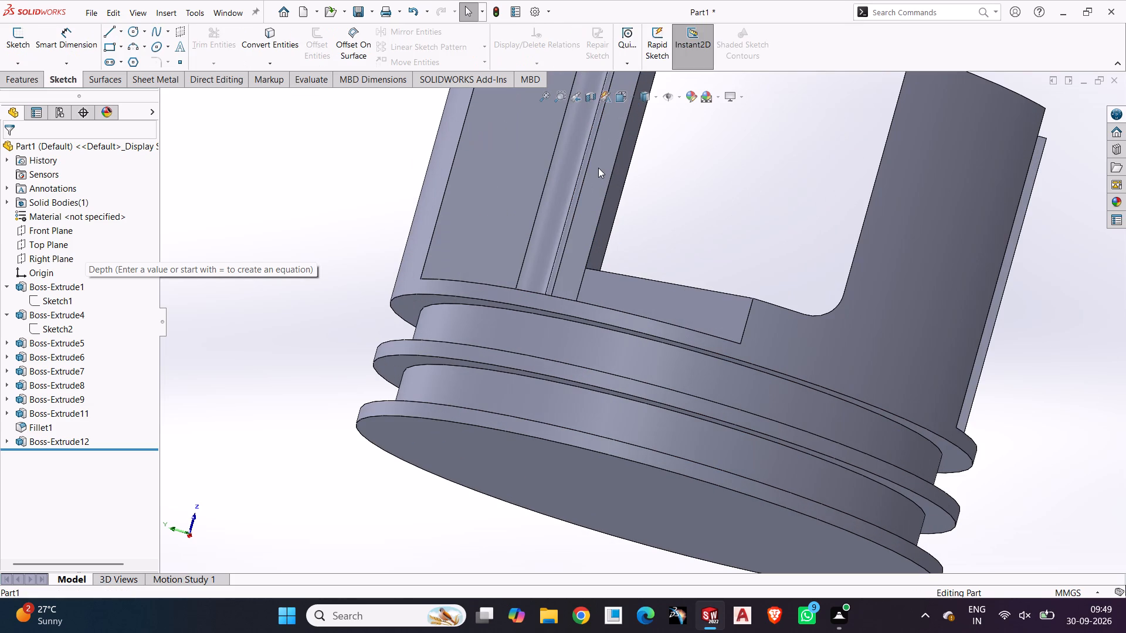
right_click(738, 128)
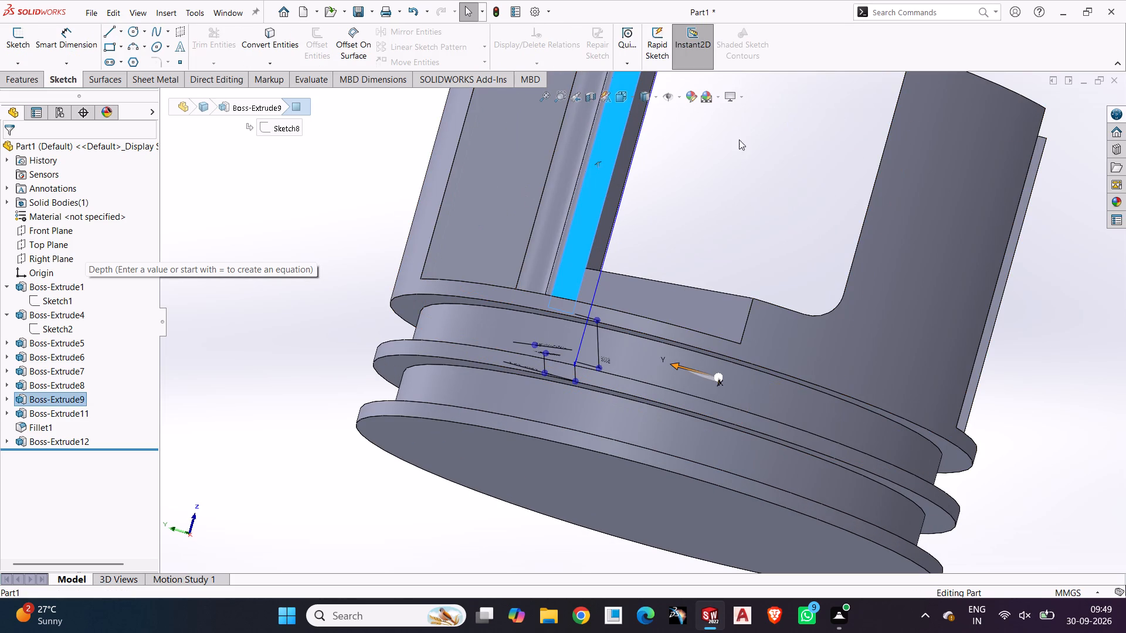
click(768, 113)
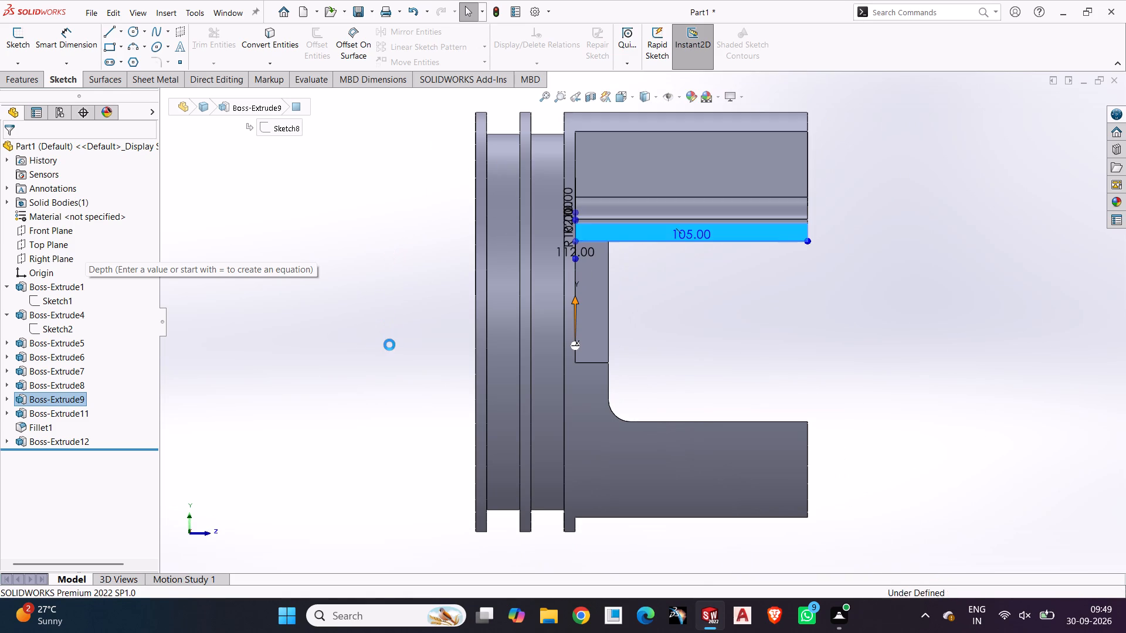
click(389, 345)
scroll(706, 253, down, 4)
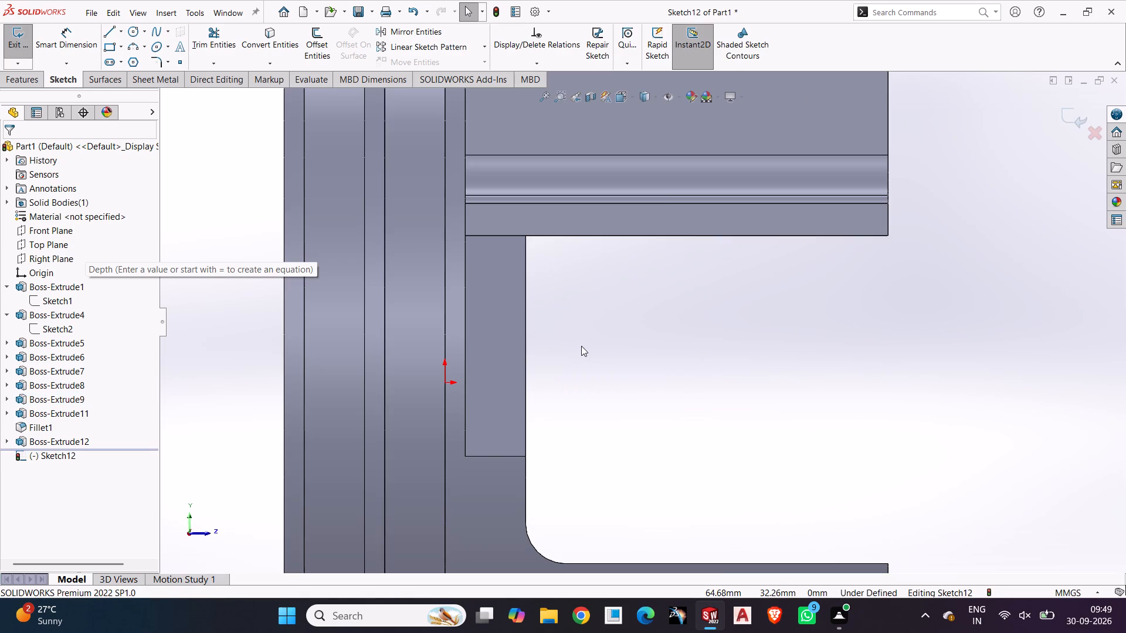
scroll(663, 210, down, 2)
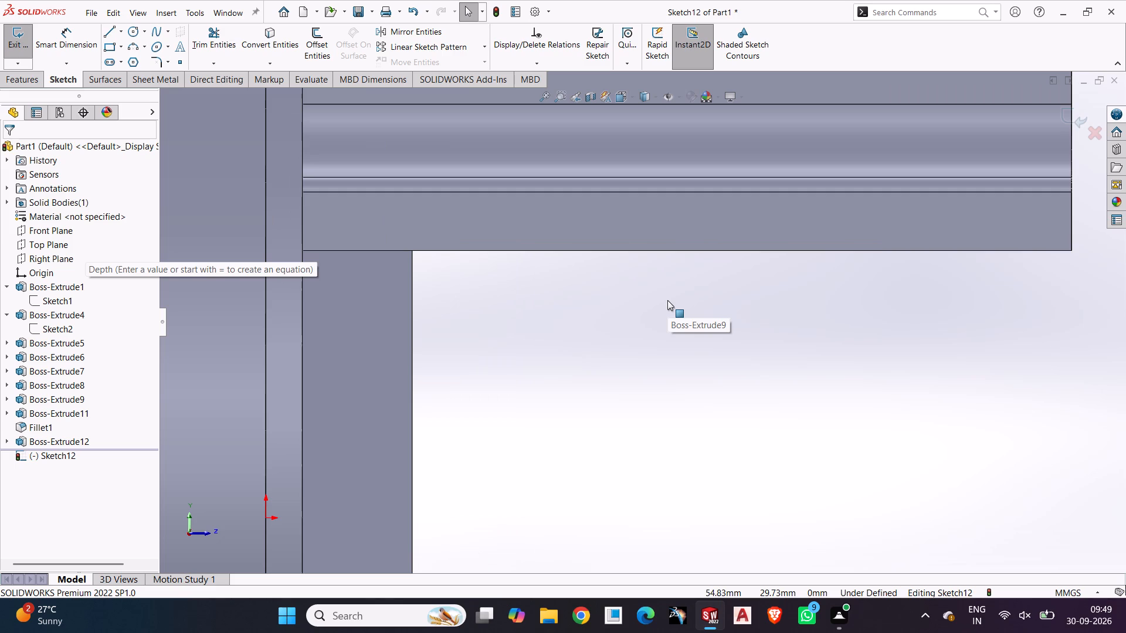
scroll(991, 274, up, 2)
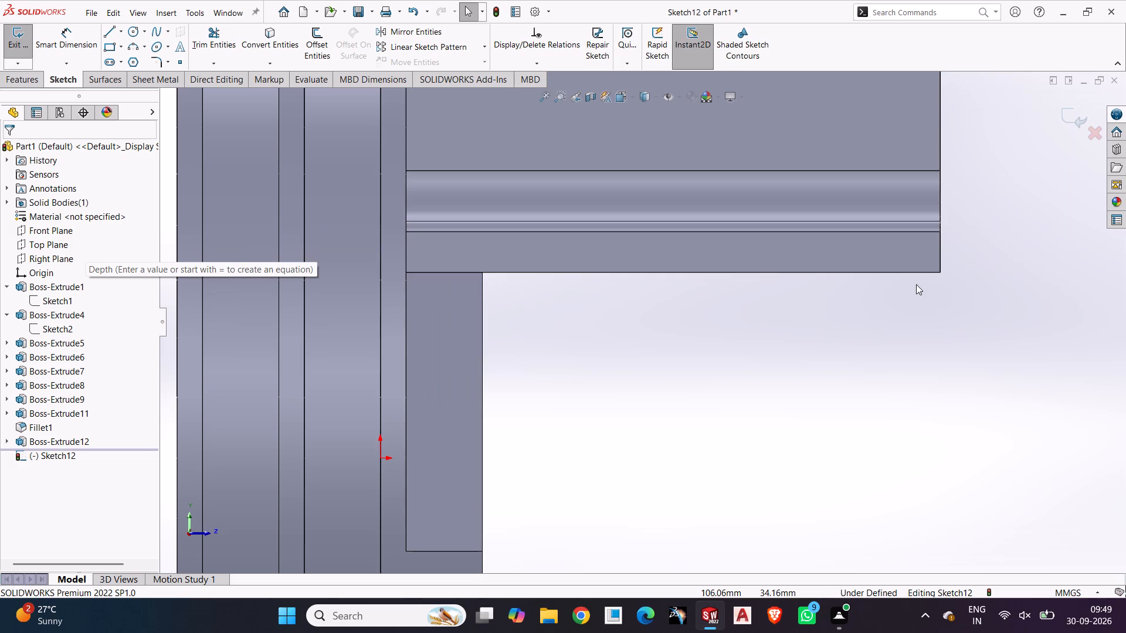
Convert the outline of the narrow side face into sketch lines.
click(575, 248)
click(252, 35)
click(700, 412)
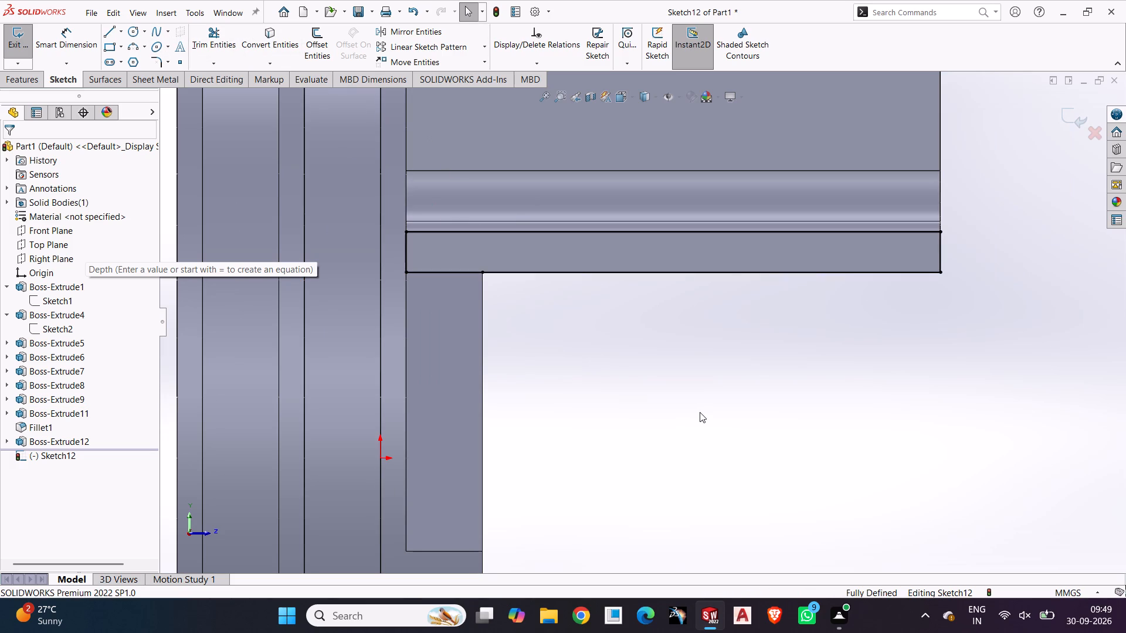
Sketch a two-line triangular tooth about 4 mm high from the outline's free-end corner beside the open gap, ending on the long edge.
click(111, 28)
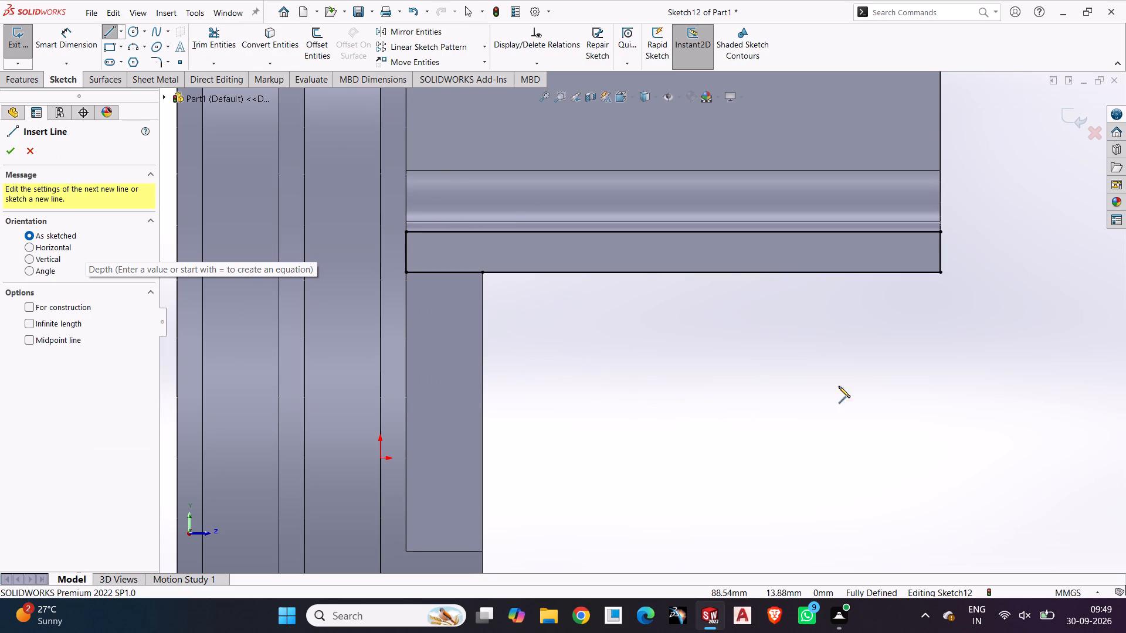
click(939, 274)
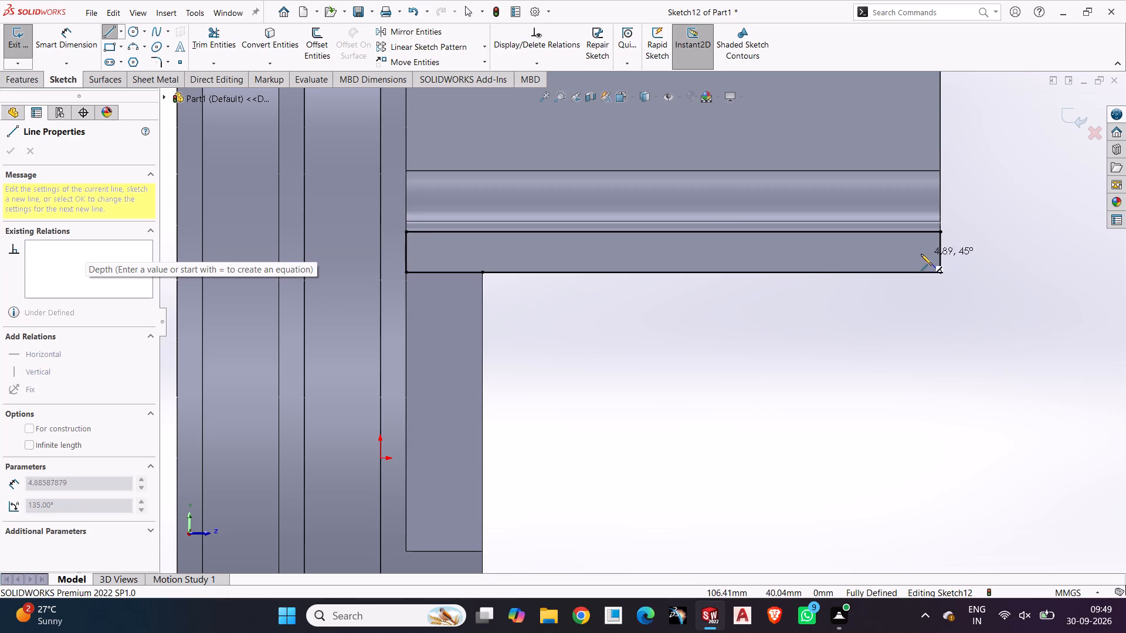
click(918, 252)
click(906, 271)
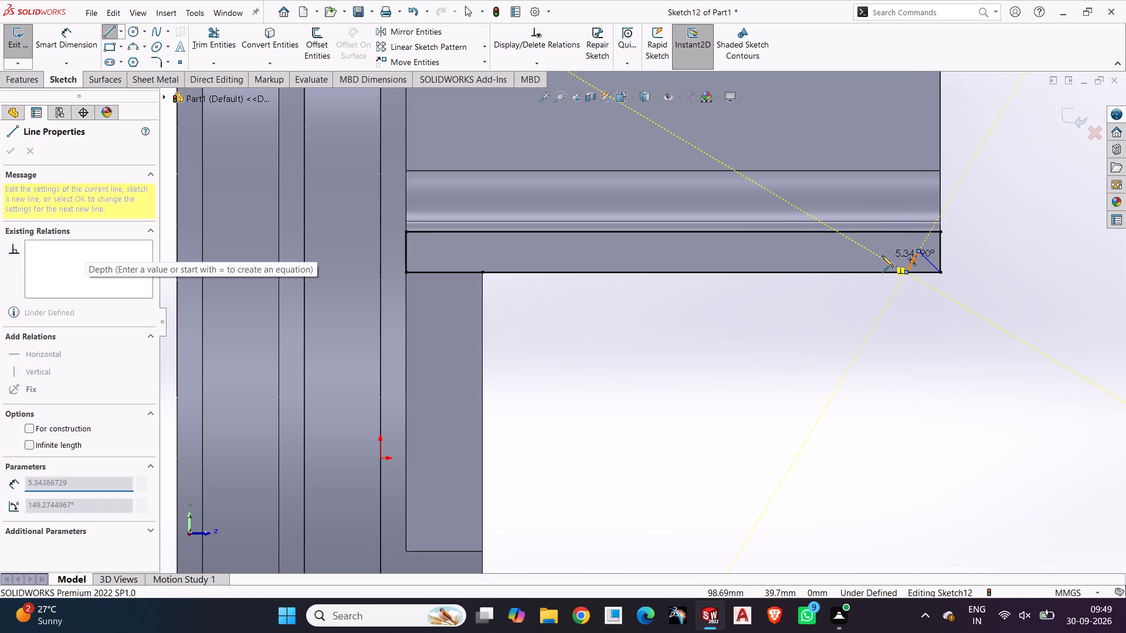
key(Escape)
click(937, 341)
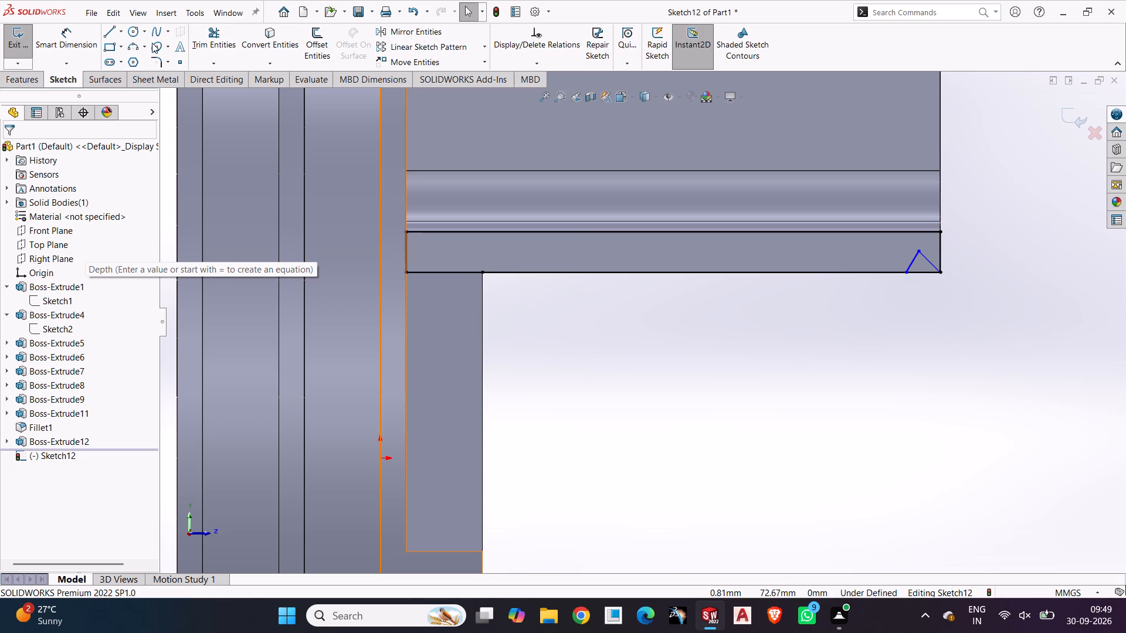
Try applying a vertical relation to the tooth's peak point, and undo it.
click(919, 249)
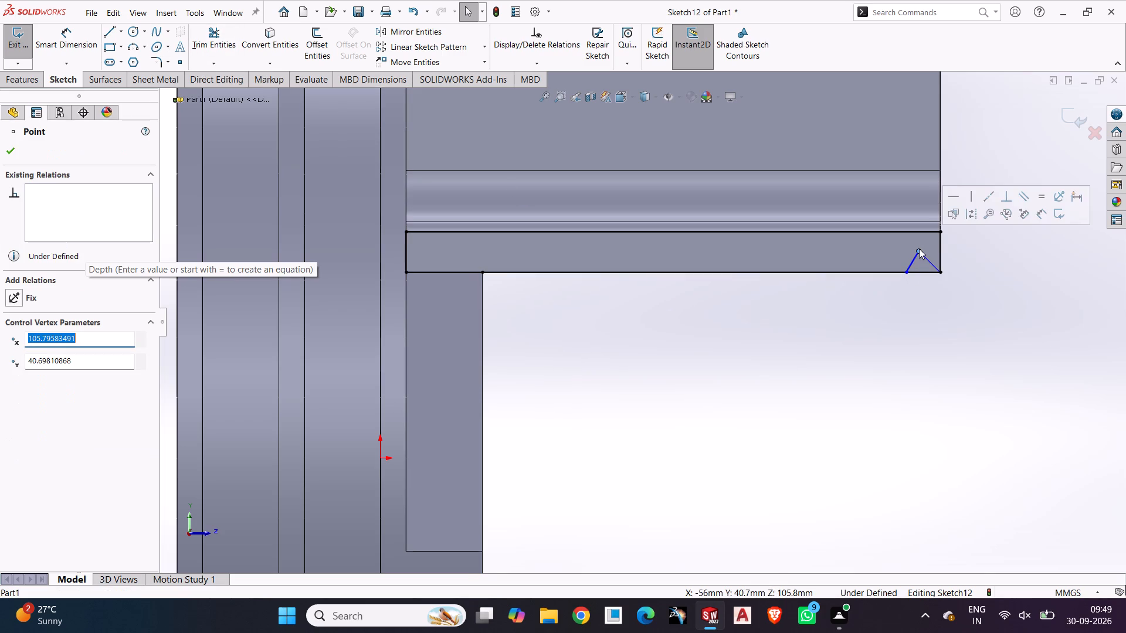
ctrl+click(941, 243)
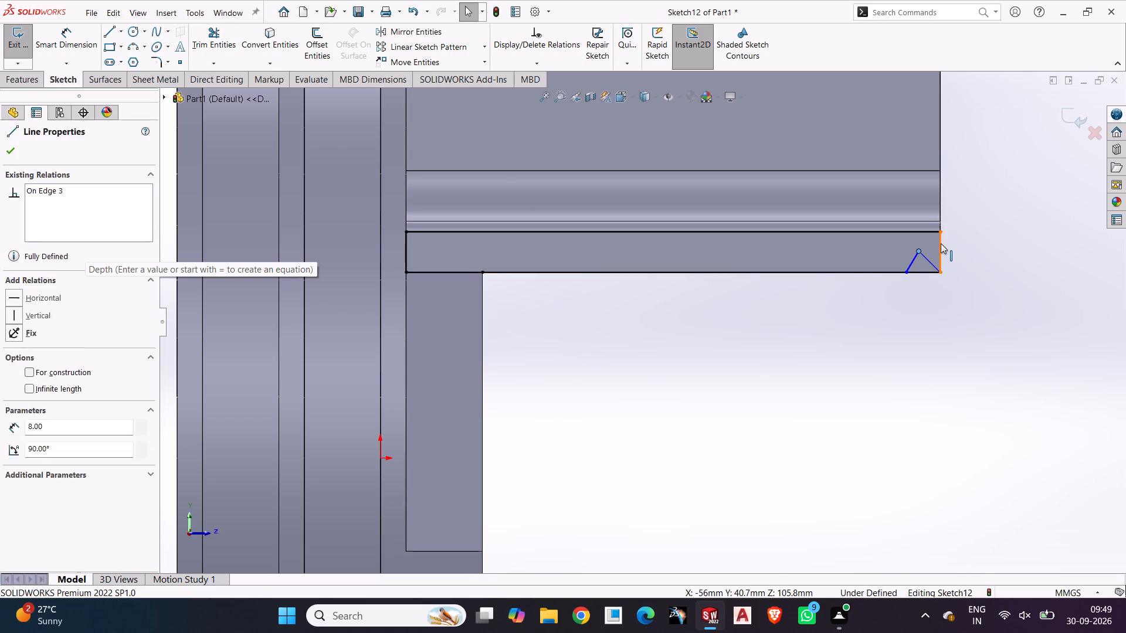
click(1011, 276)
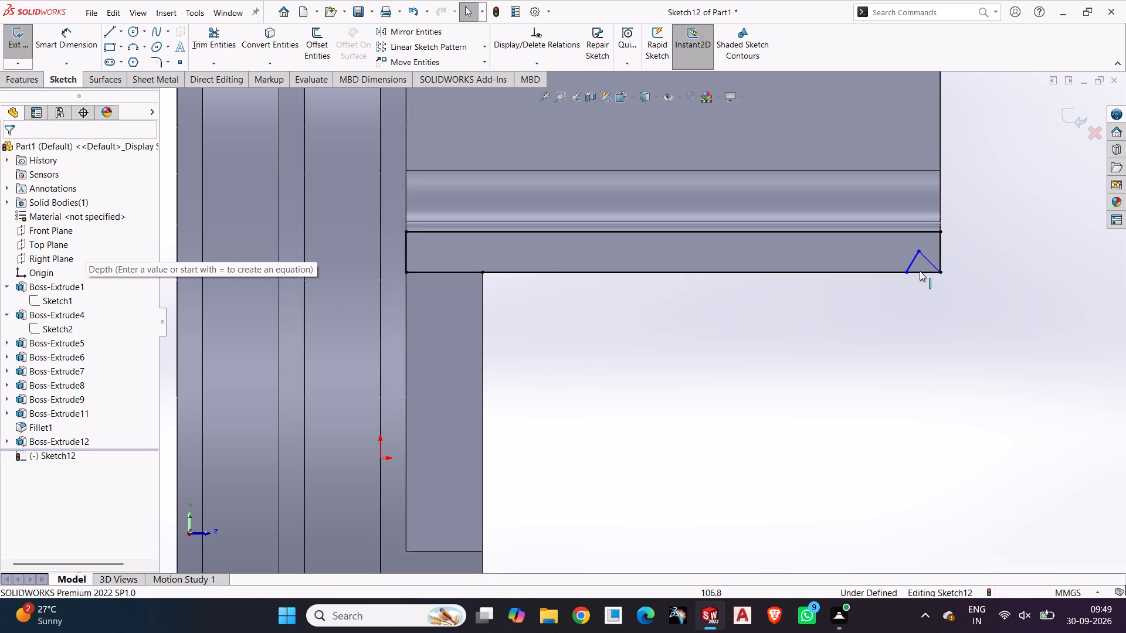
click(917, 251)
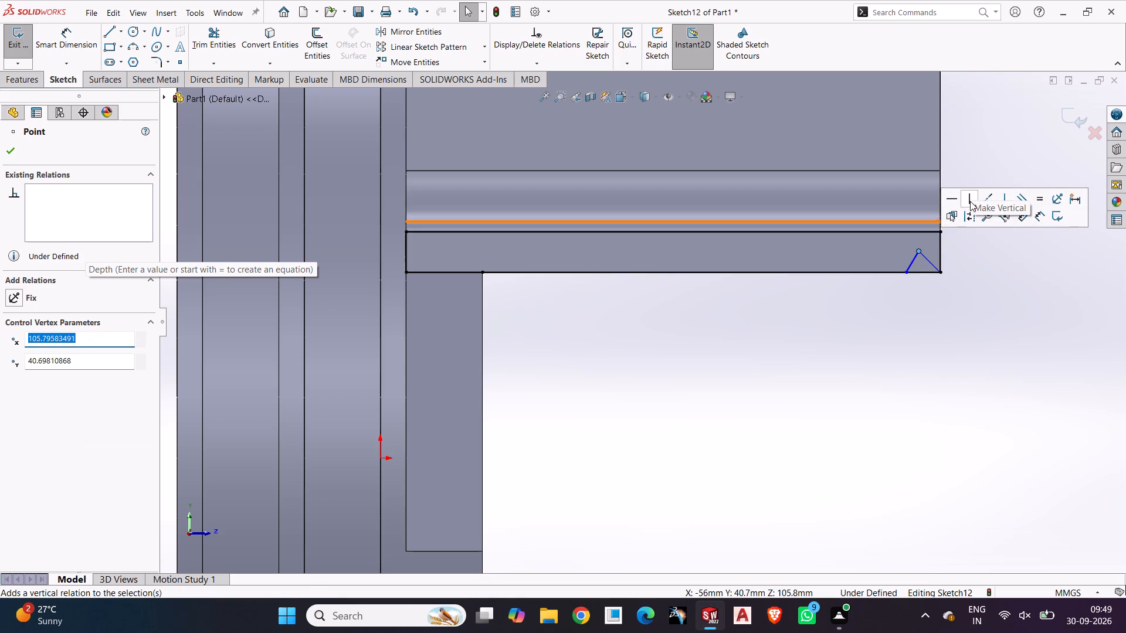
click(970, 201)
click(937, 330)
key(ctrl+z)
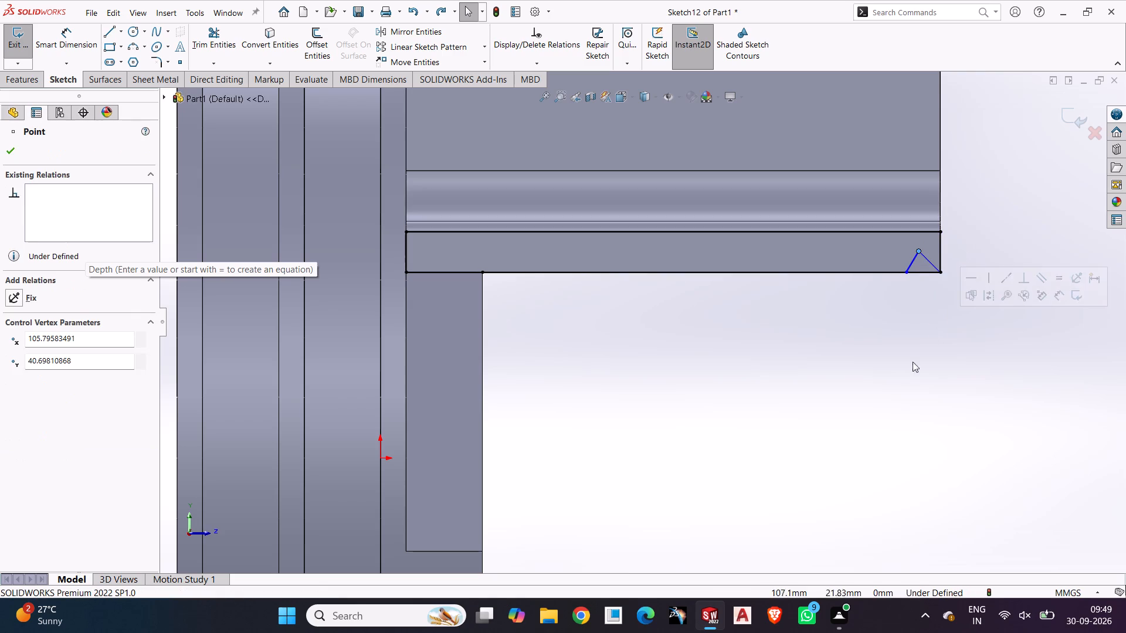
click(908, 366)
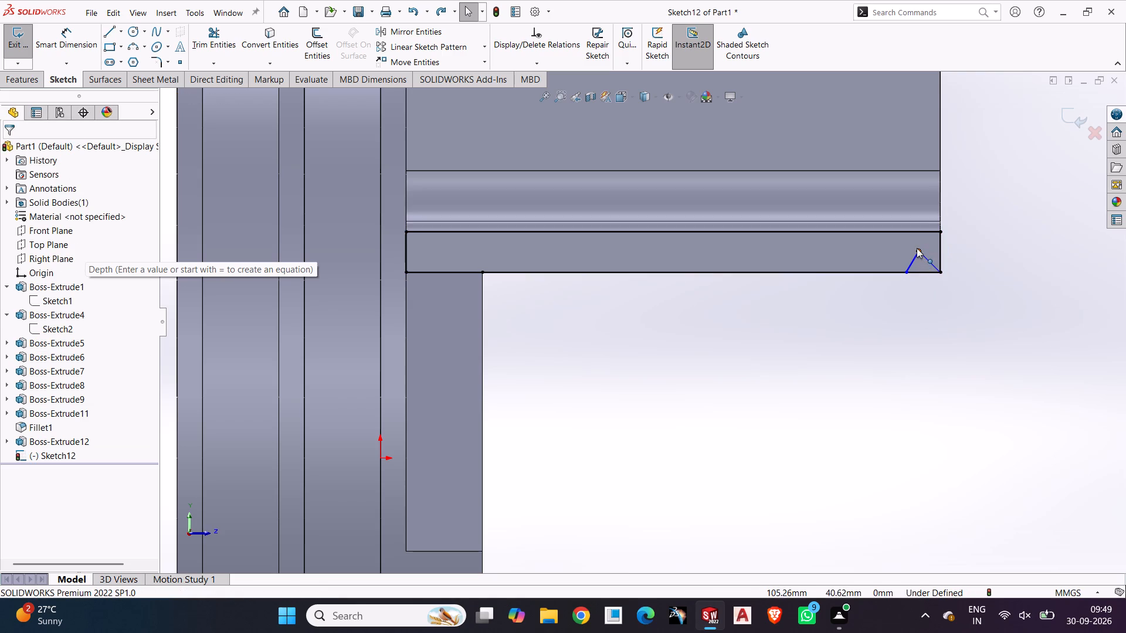
Add a horizontal relation between the tooth's peak and the midpoint of the outline's short end line.
click(917, 248)
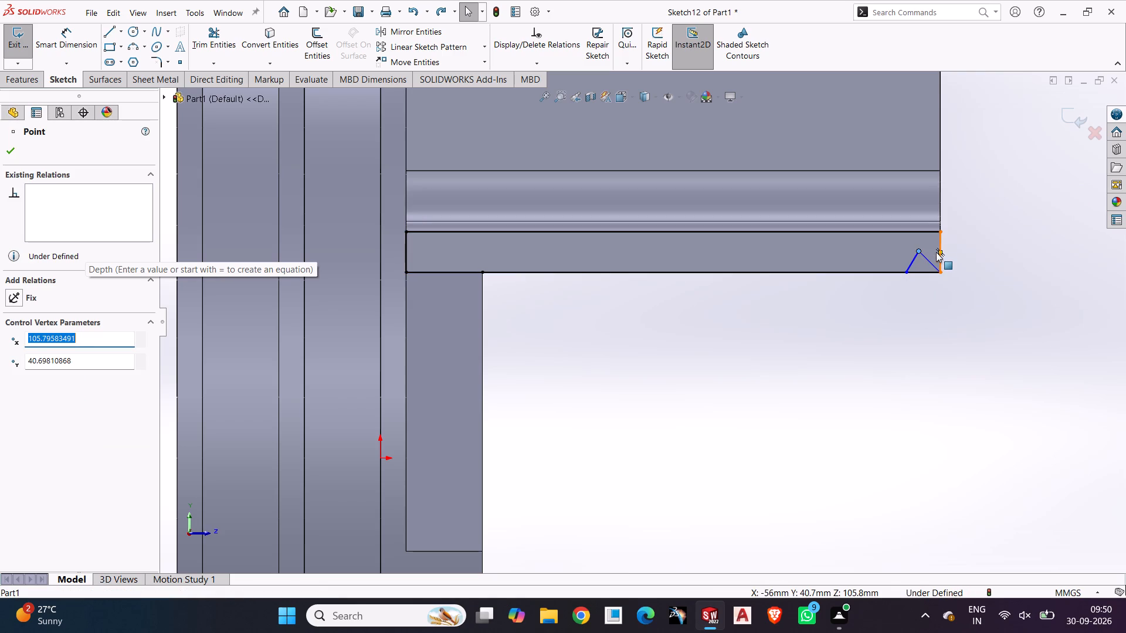
ctrl+click(941, 251)
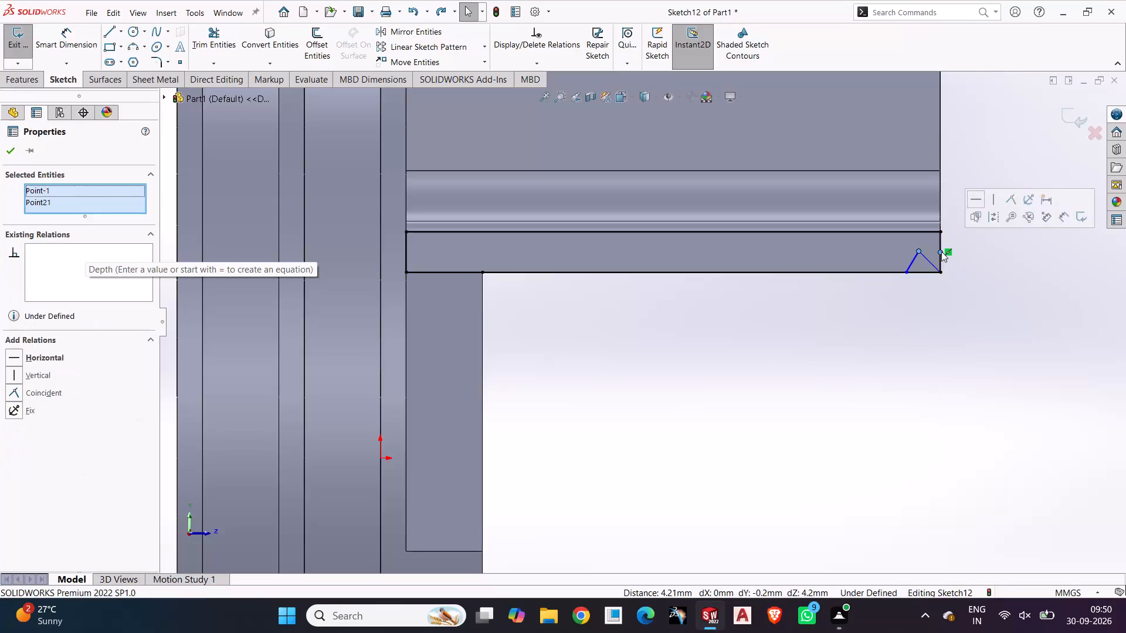
click(978, 200)
click(964, 344)
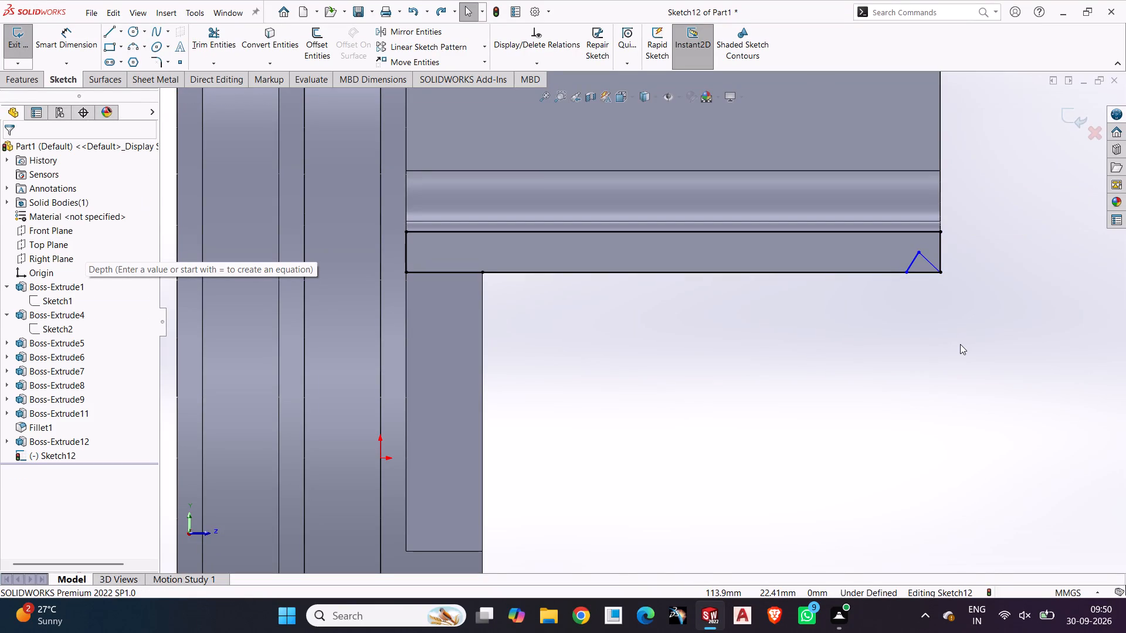
Dimension the angle between the tooth's corner line and the outline's short end line as 45°.
click(70, 25)
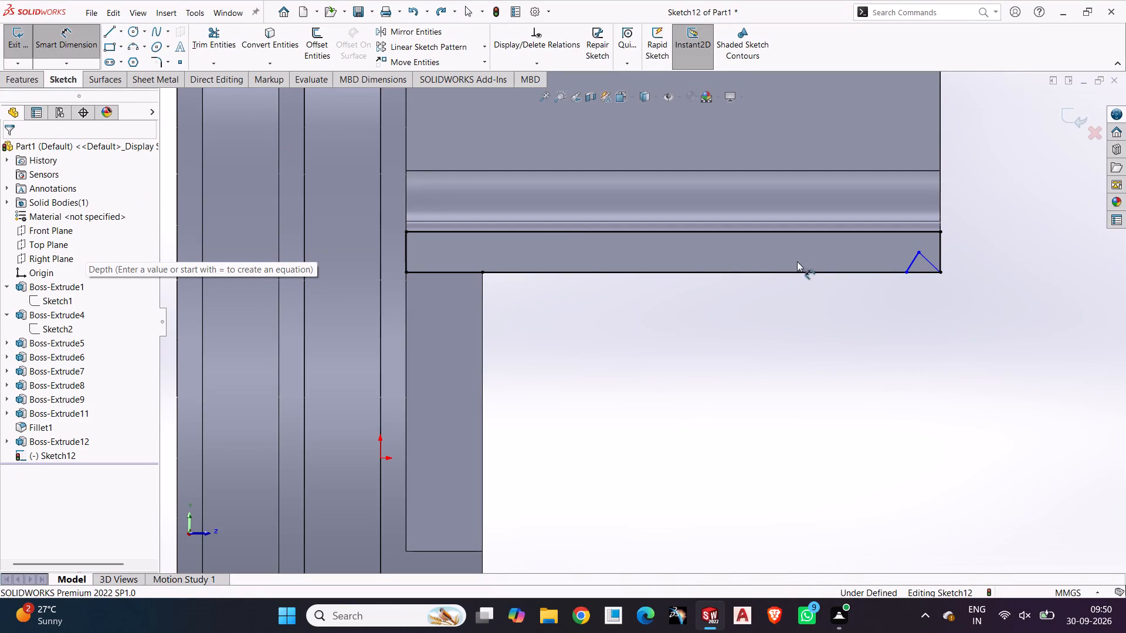
scroll(950, 277, down, 3)
click(855, 252)
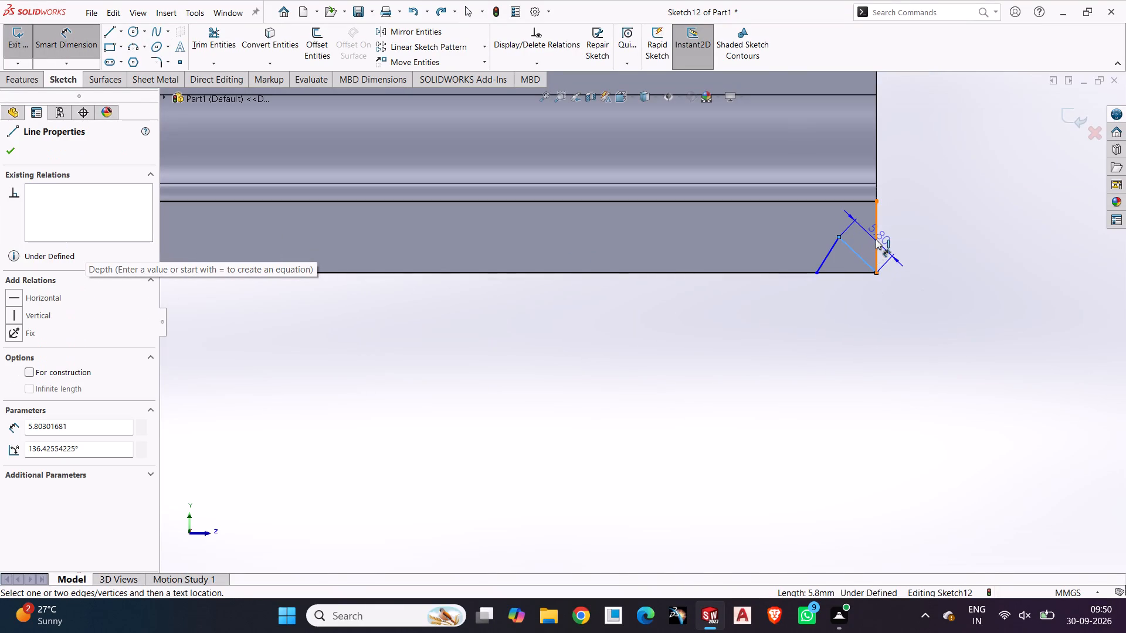
click(876, 239)
click(870, 226)
text(45)
key(Return)
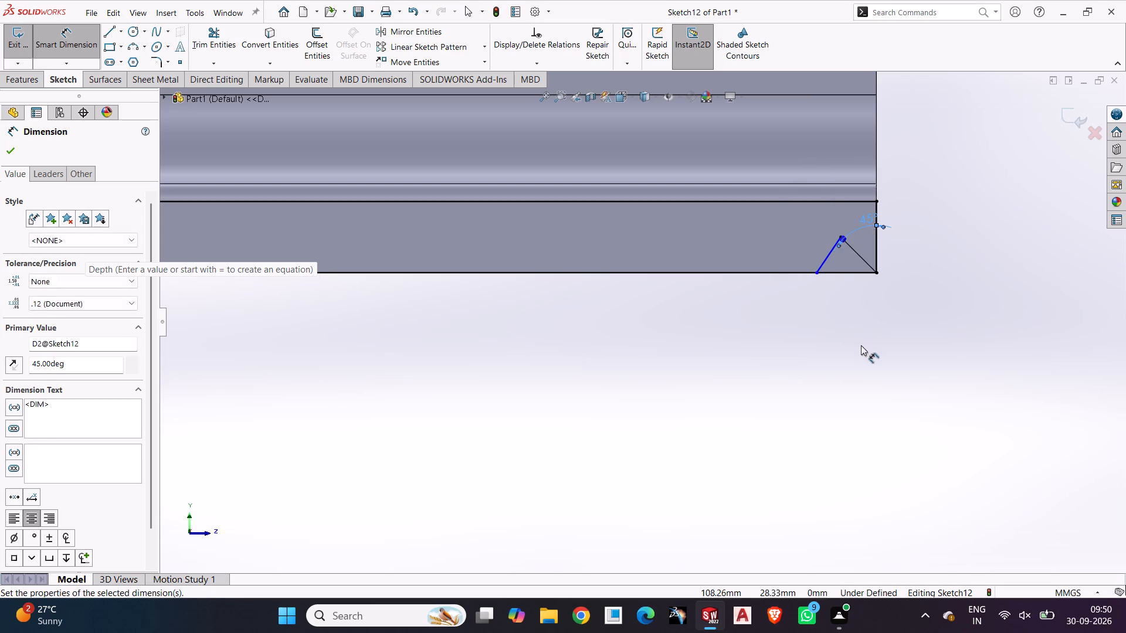
click(861, 345)
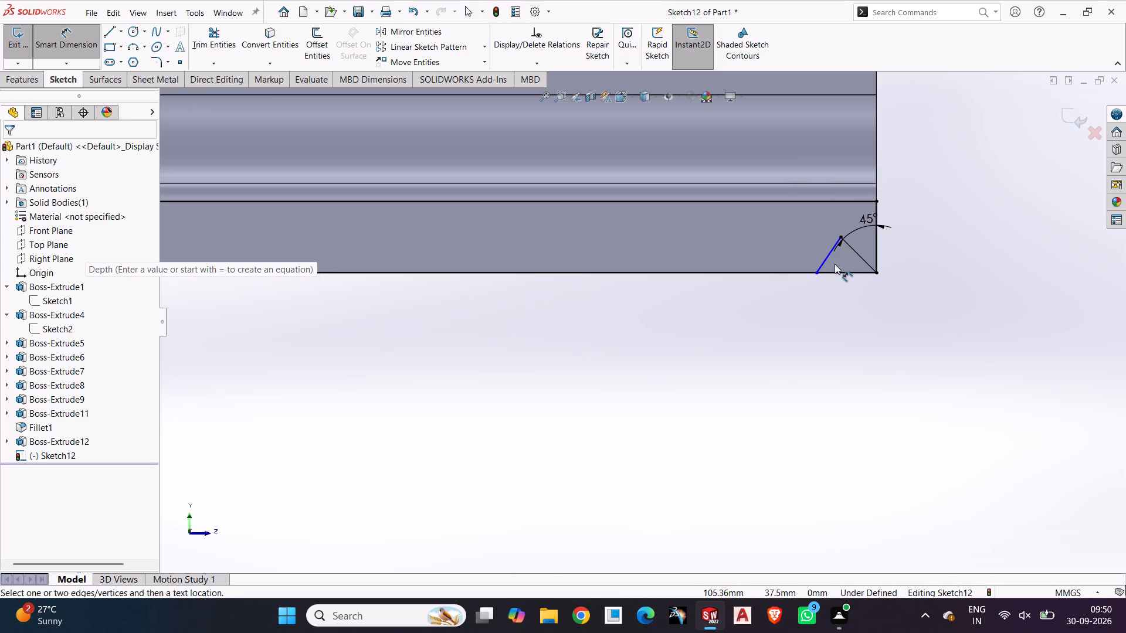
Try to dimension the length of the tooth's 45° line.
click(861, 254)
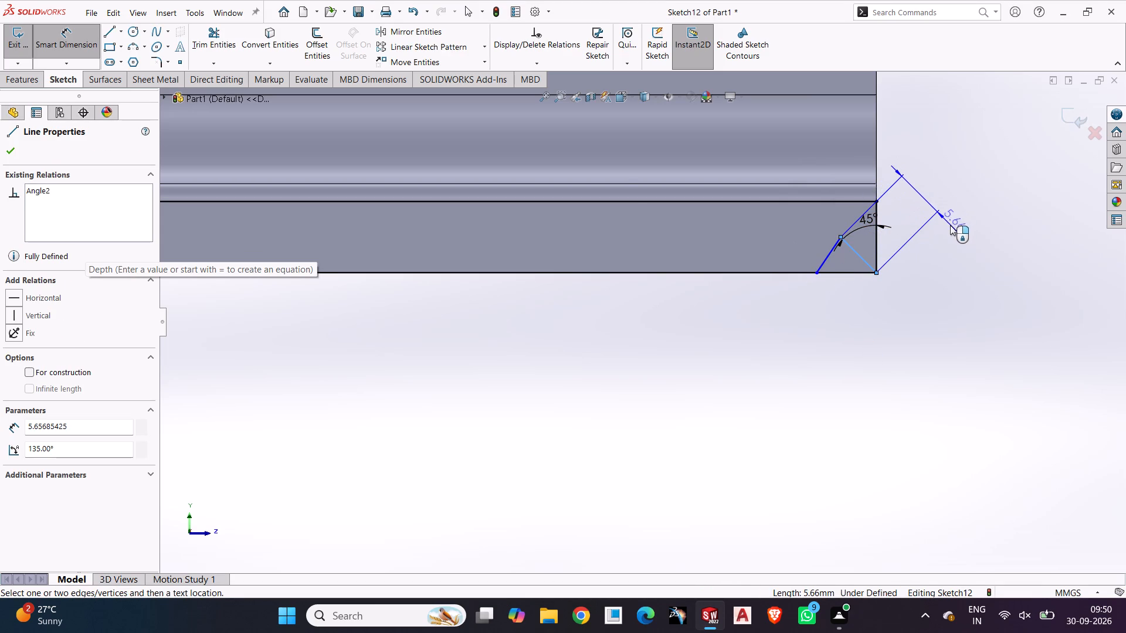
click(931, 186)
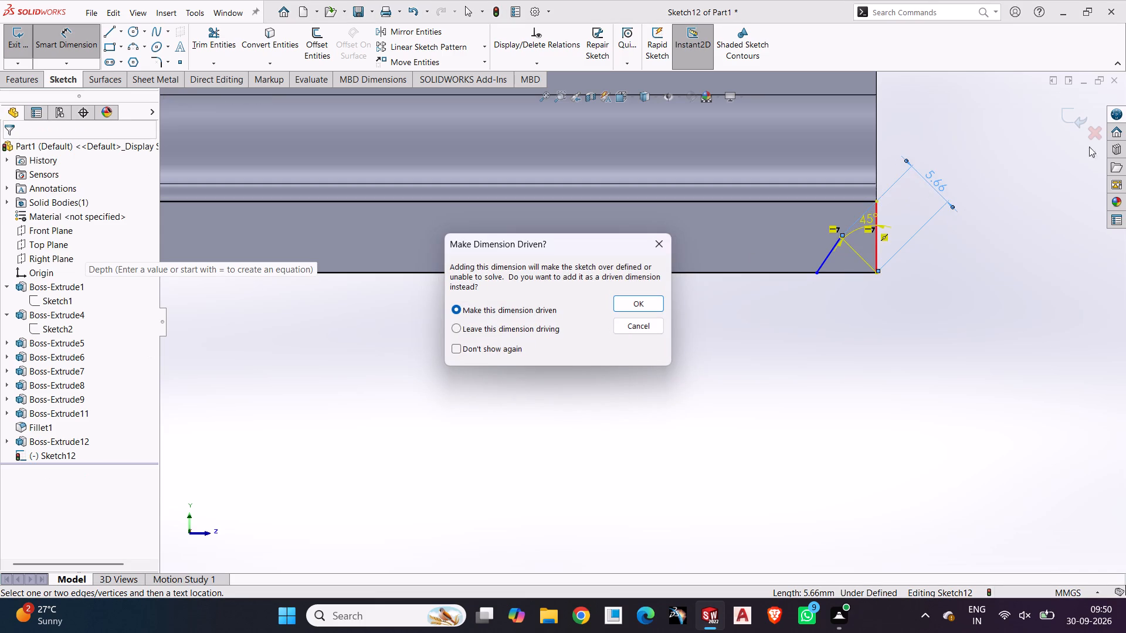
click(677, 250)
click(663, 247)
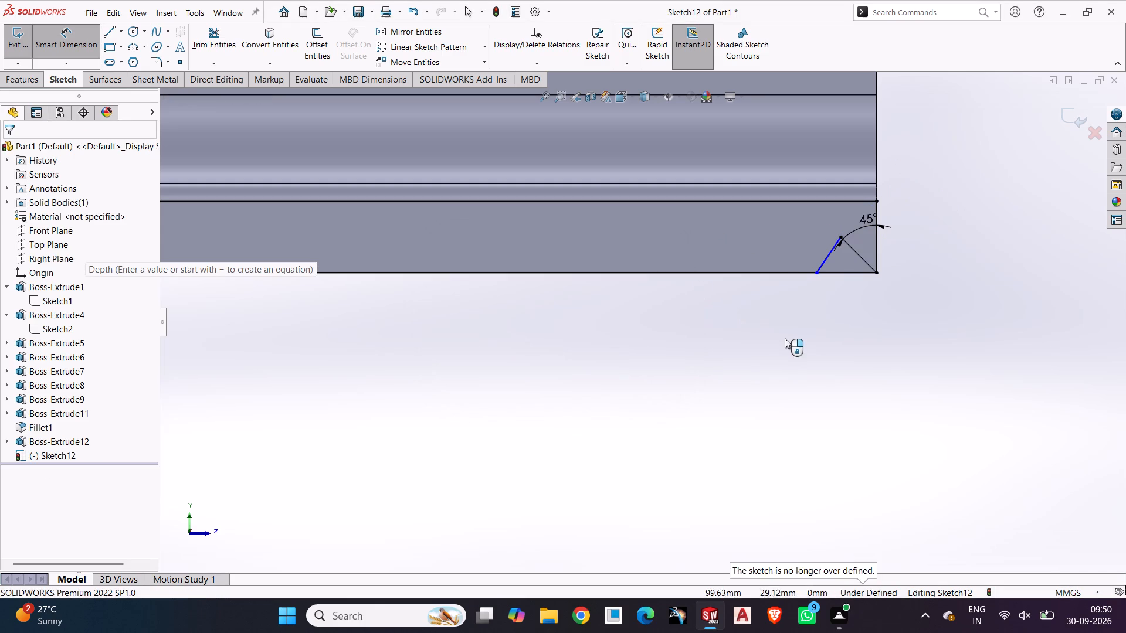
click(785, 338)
Dimension the vertical height of the tooth's other sloped line.
click(830, 255)
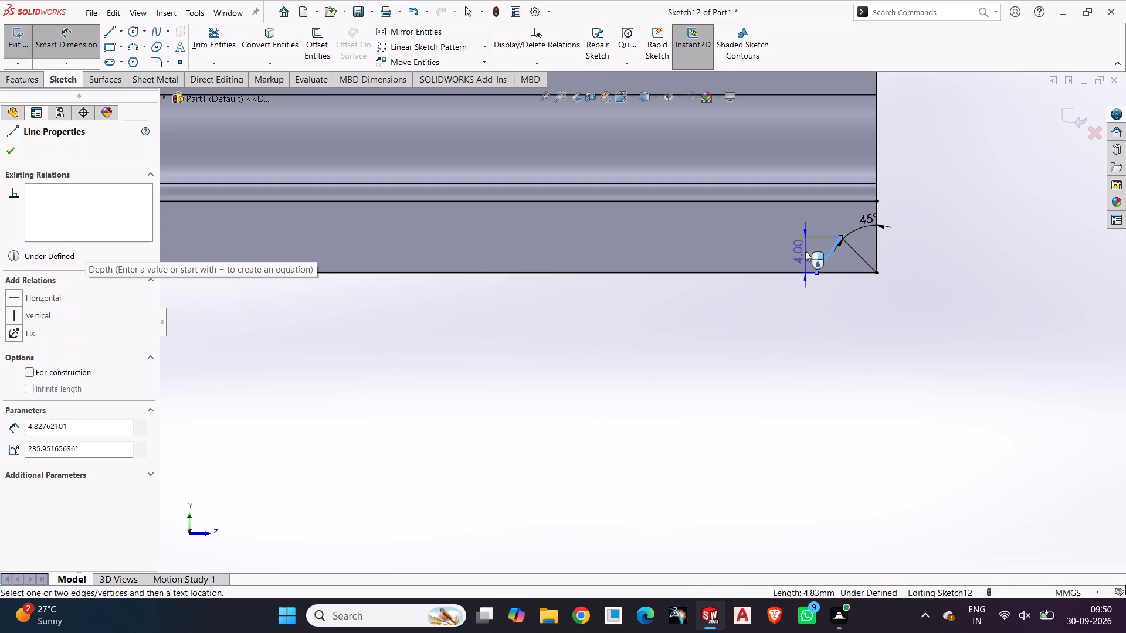
click(916, 249)
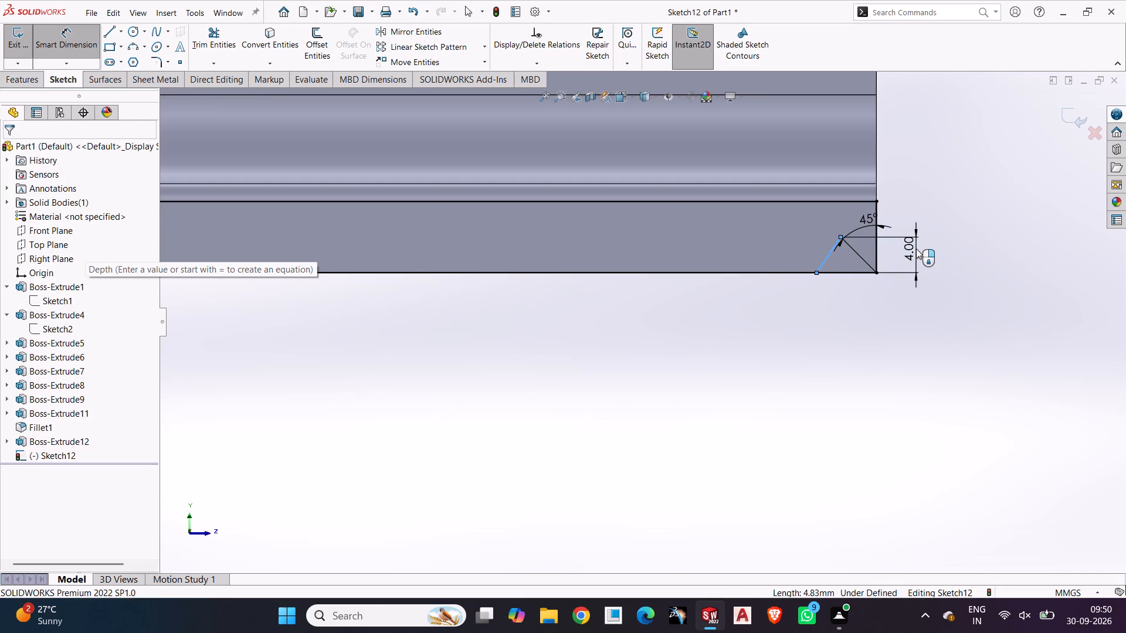
click(867, 237)
click(859, 349)
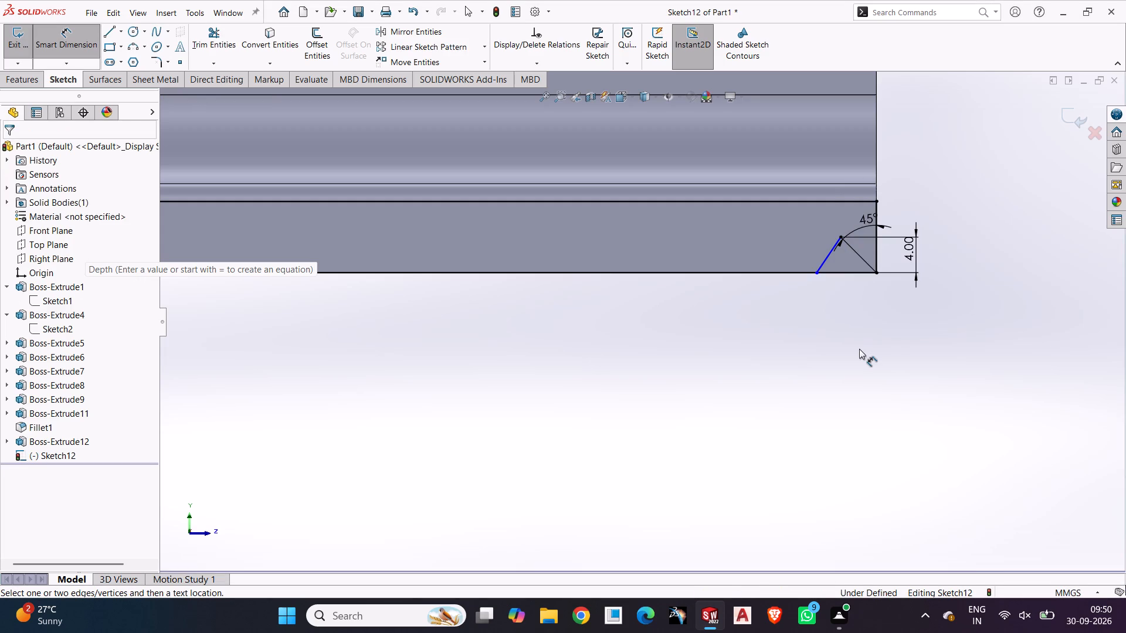
click(791, 302)
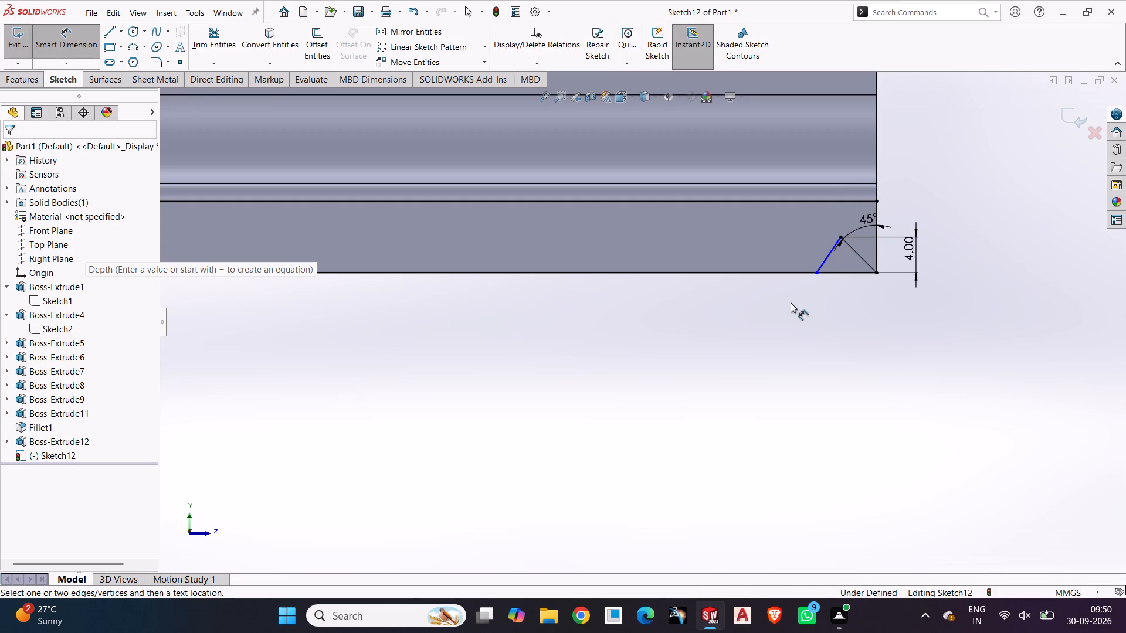
Set up a linear sketch pattern of both tooth lines along the outline's long edge beside the channel, with 11 instances.
click(394, 46)
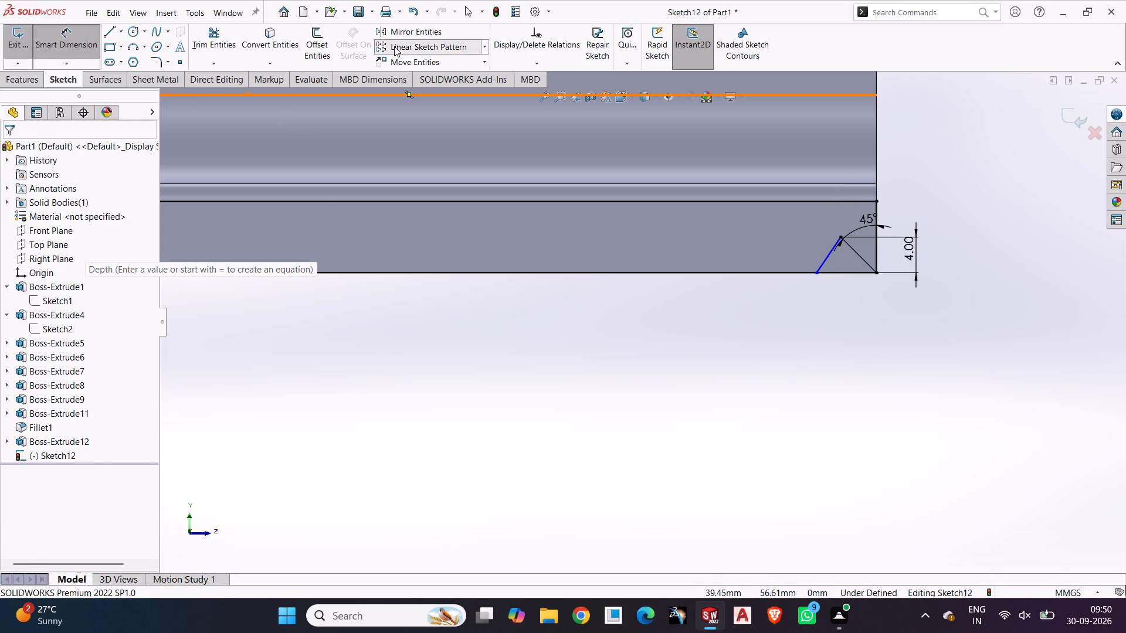
click(763, 203)
click(72, 516)
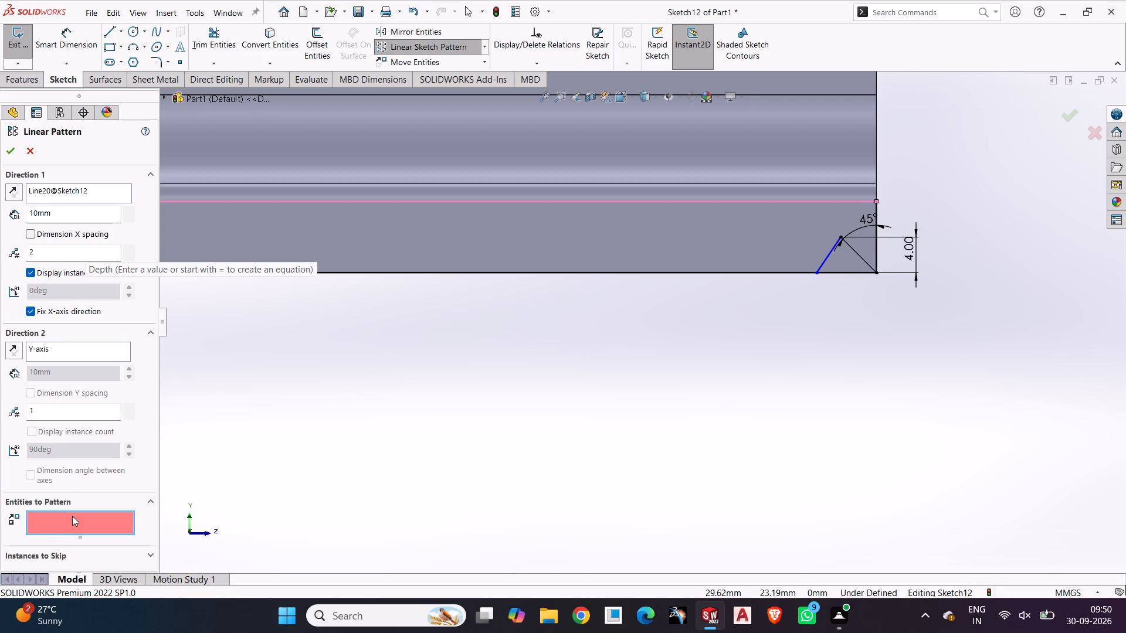
click(860, 257)
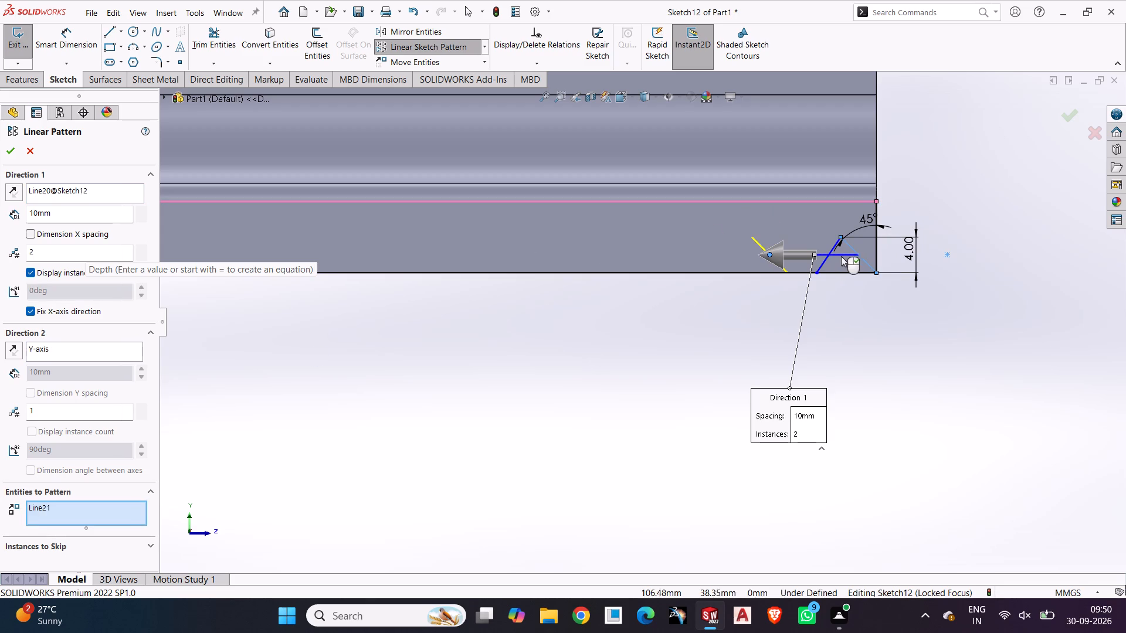
click(827, 256)
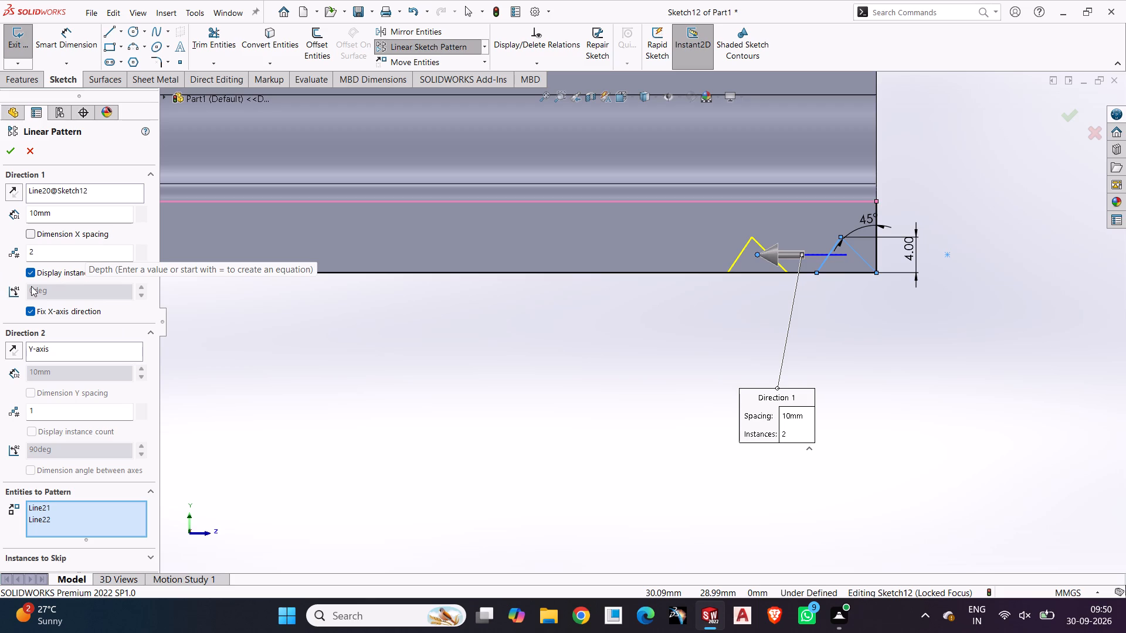
triple_click(143, 249)
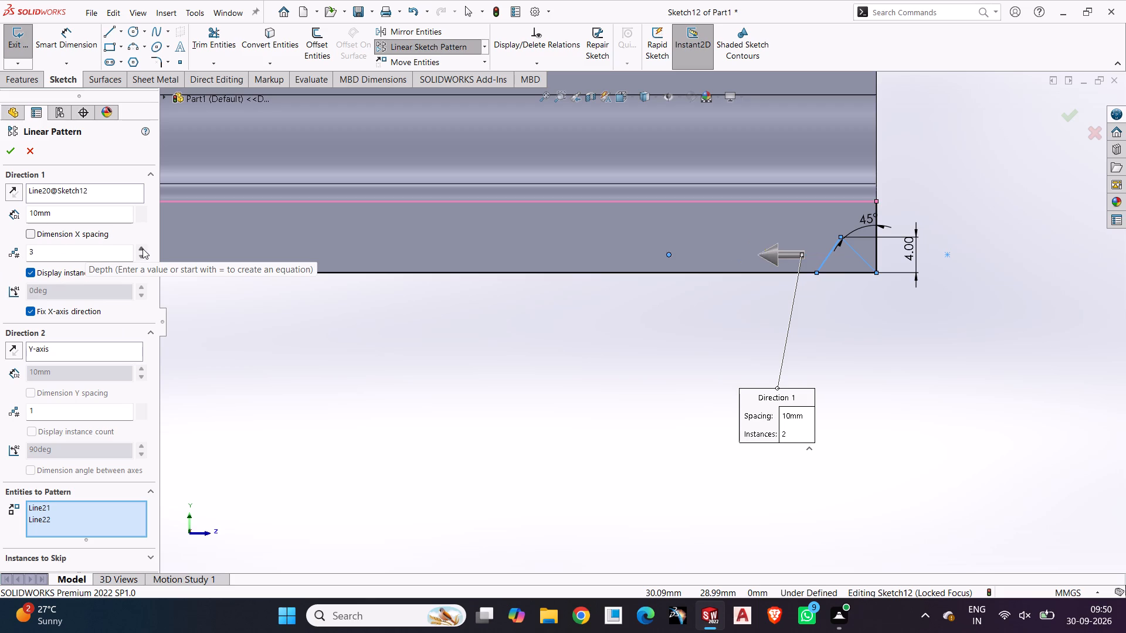
double_click(143, 249)
scroll(383, 339, up, 3)
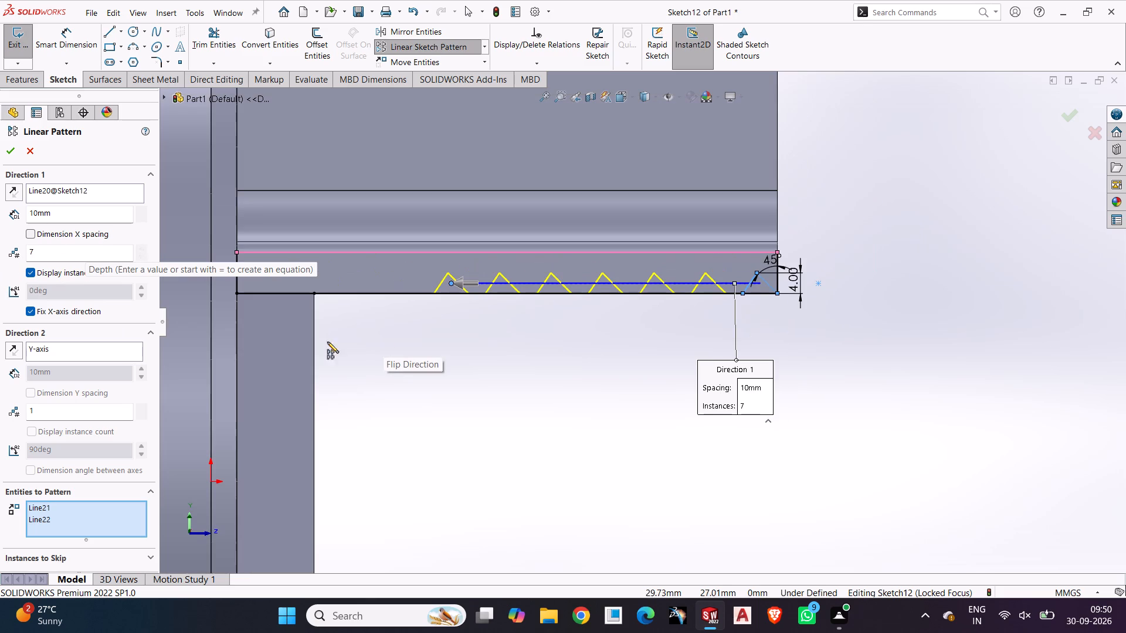
triple_click(141, 247)
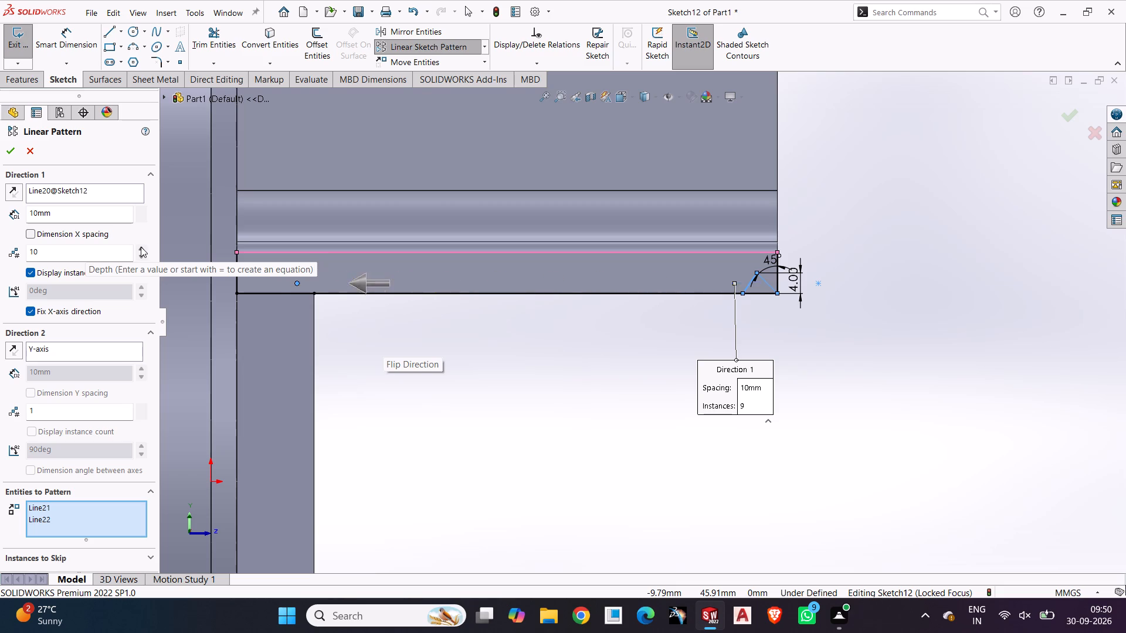
click(141, 247)
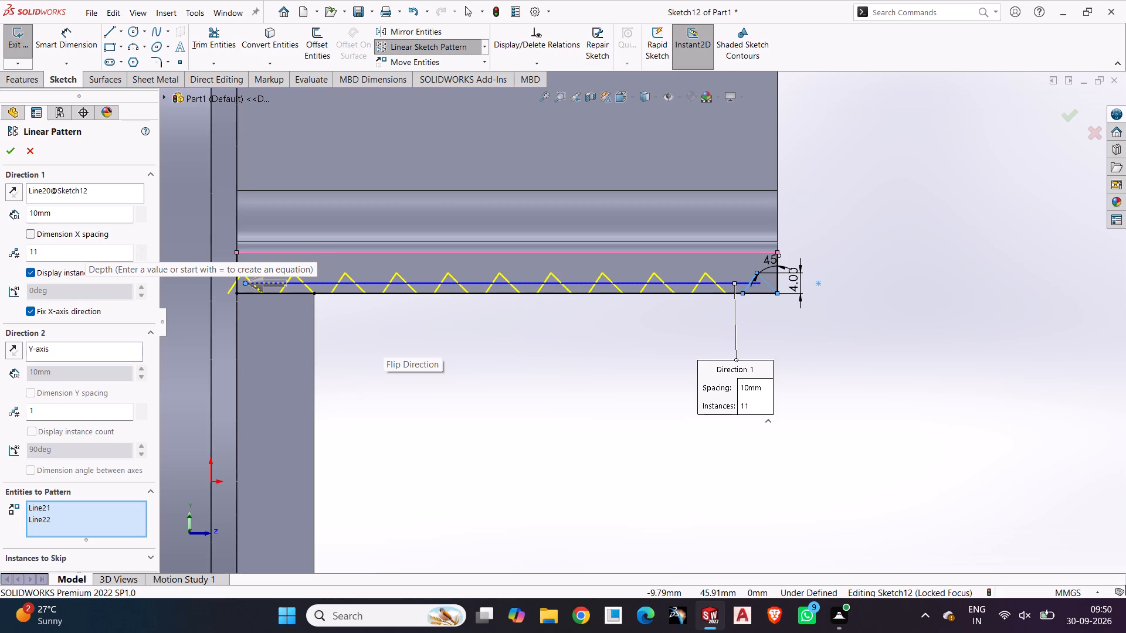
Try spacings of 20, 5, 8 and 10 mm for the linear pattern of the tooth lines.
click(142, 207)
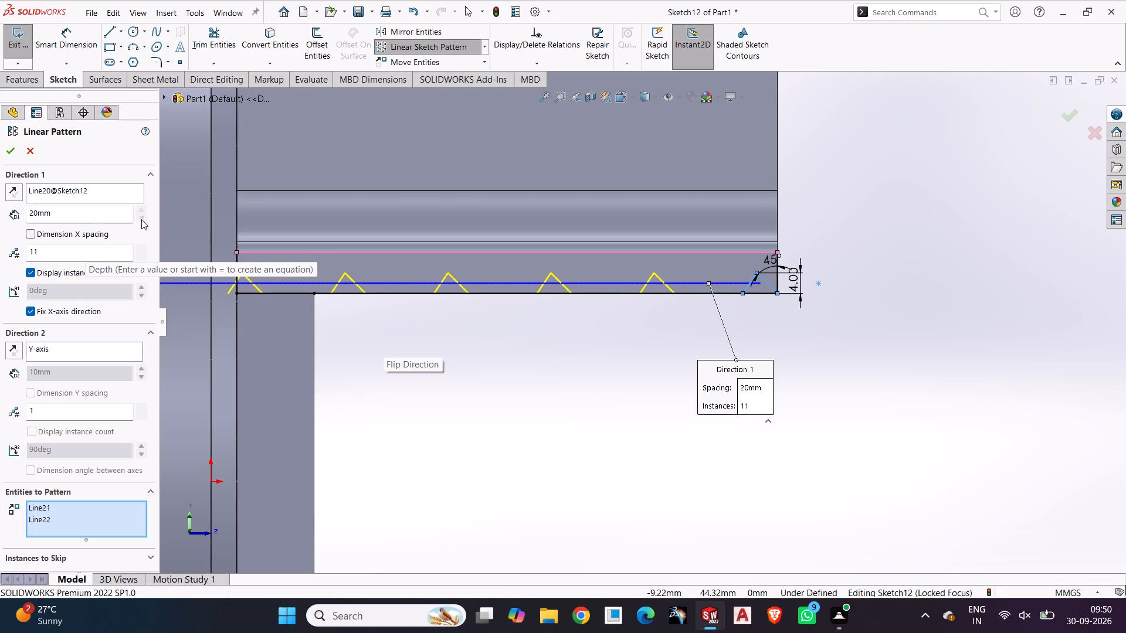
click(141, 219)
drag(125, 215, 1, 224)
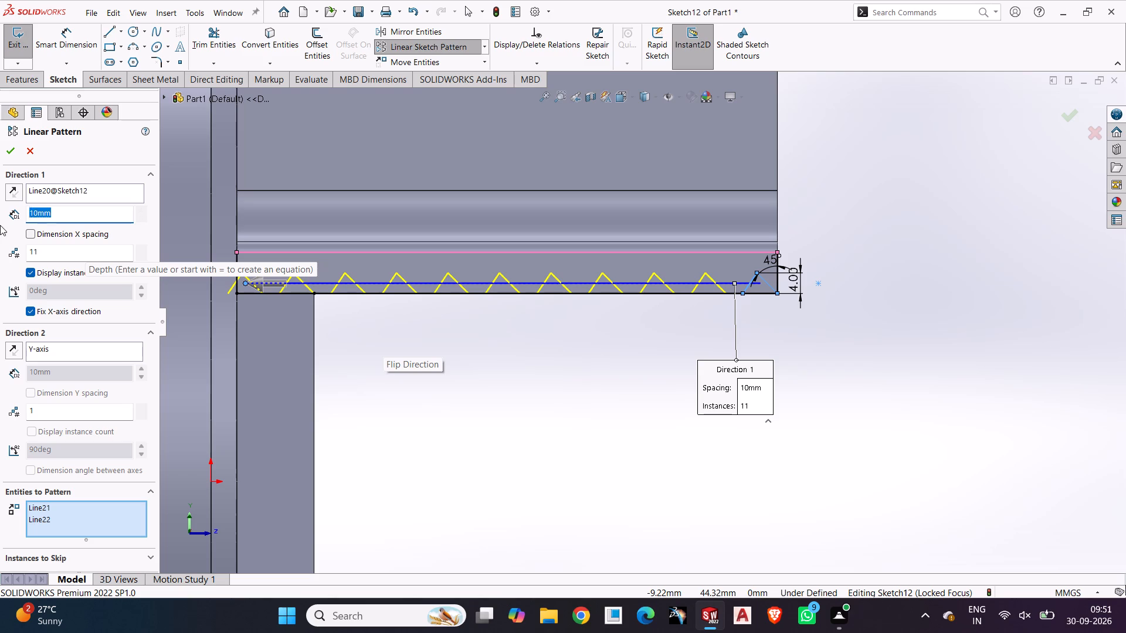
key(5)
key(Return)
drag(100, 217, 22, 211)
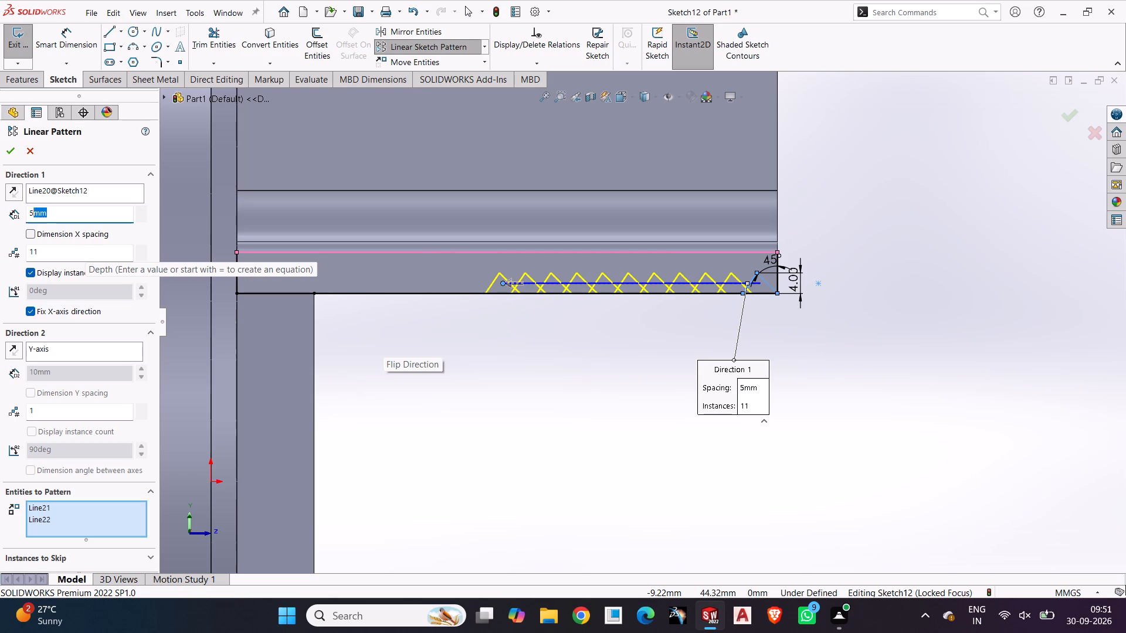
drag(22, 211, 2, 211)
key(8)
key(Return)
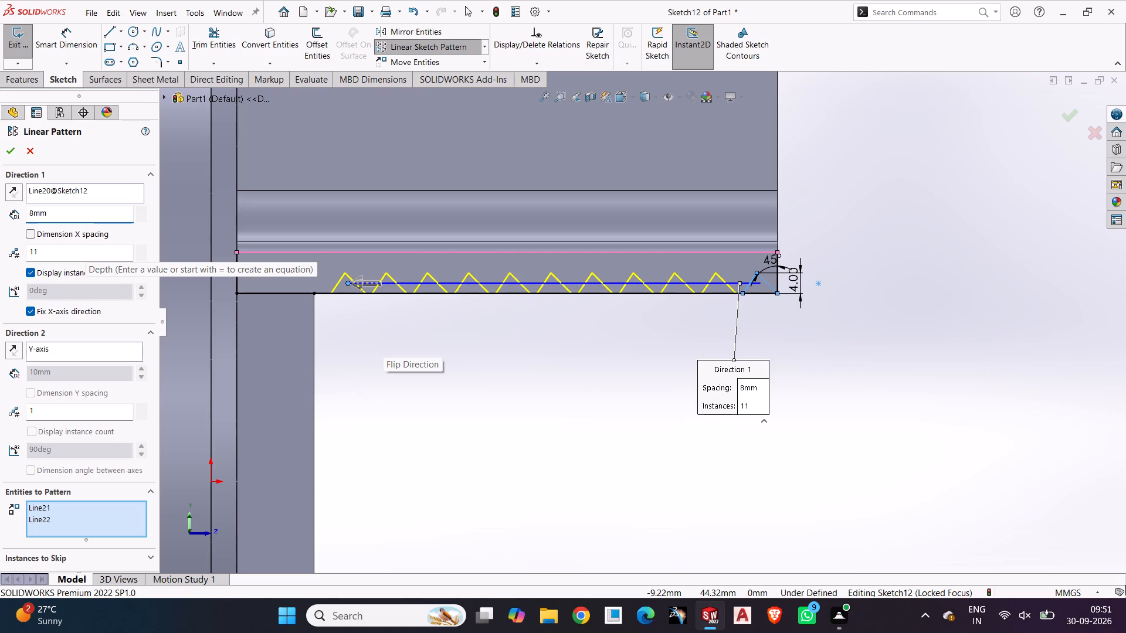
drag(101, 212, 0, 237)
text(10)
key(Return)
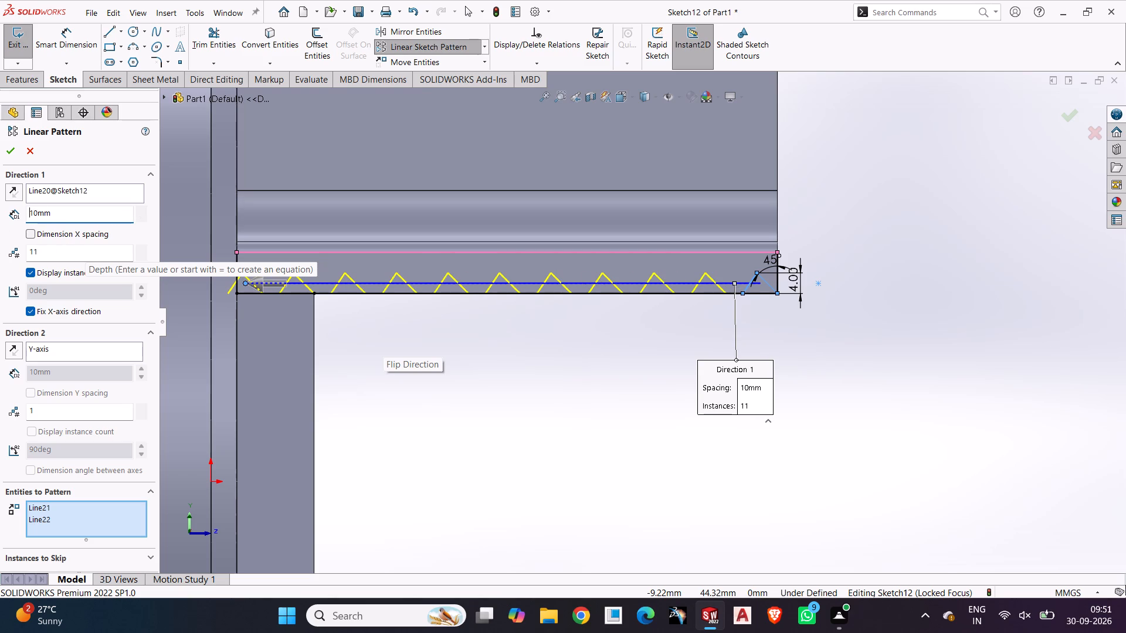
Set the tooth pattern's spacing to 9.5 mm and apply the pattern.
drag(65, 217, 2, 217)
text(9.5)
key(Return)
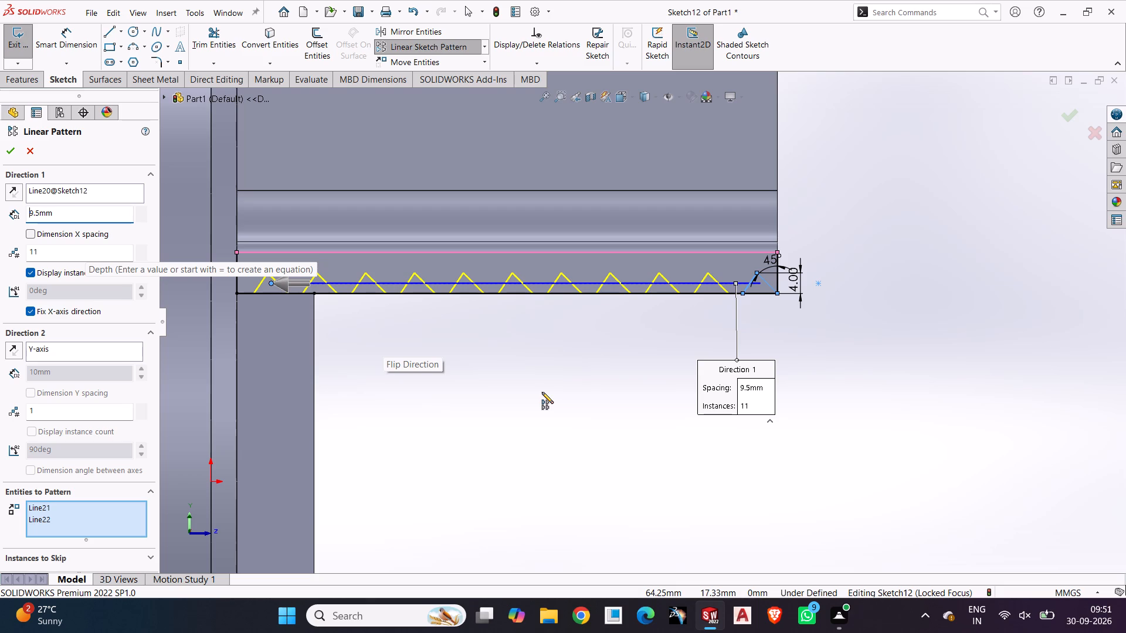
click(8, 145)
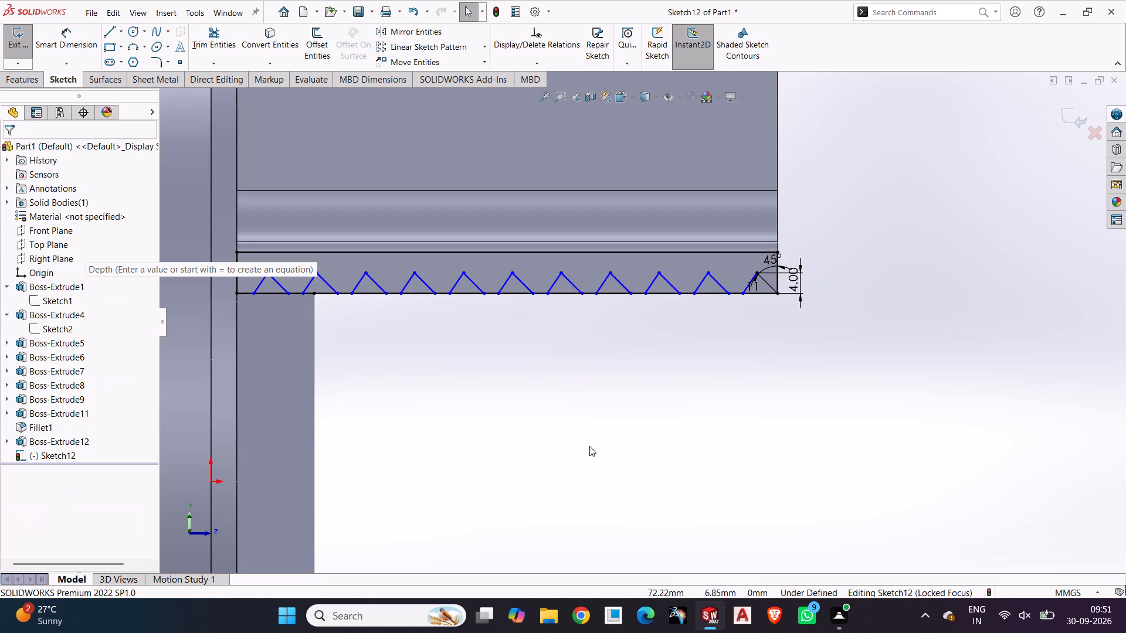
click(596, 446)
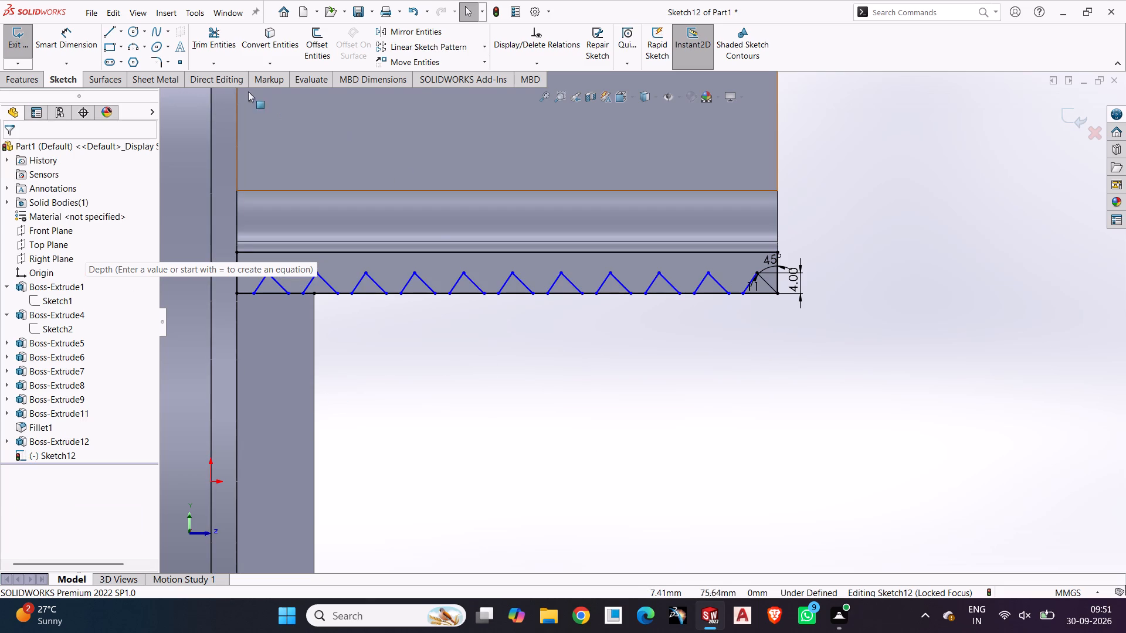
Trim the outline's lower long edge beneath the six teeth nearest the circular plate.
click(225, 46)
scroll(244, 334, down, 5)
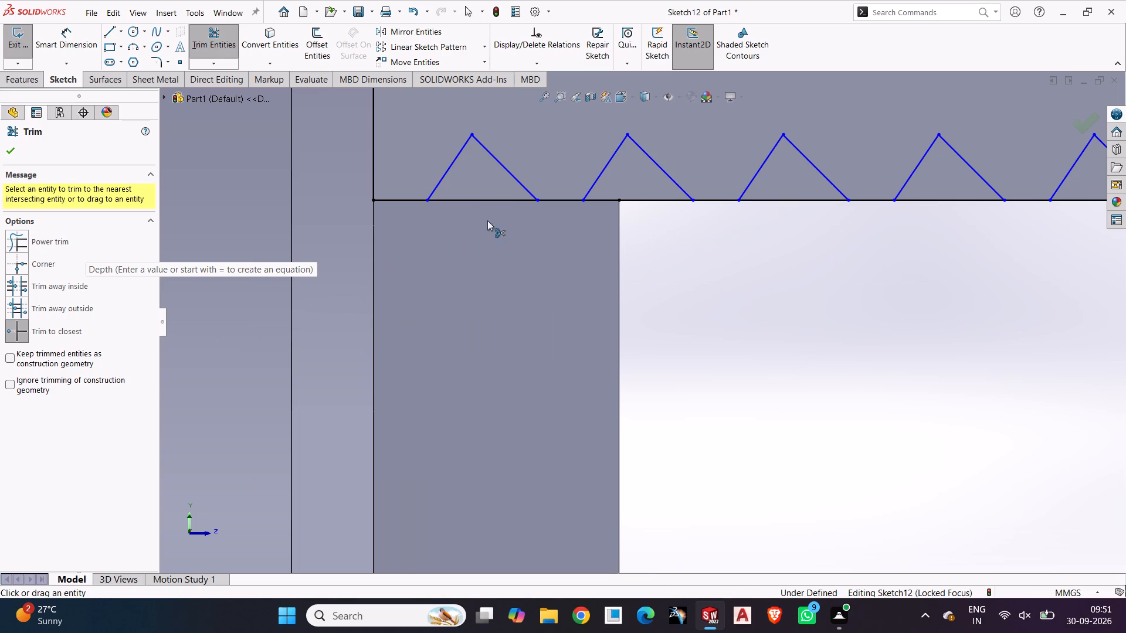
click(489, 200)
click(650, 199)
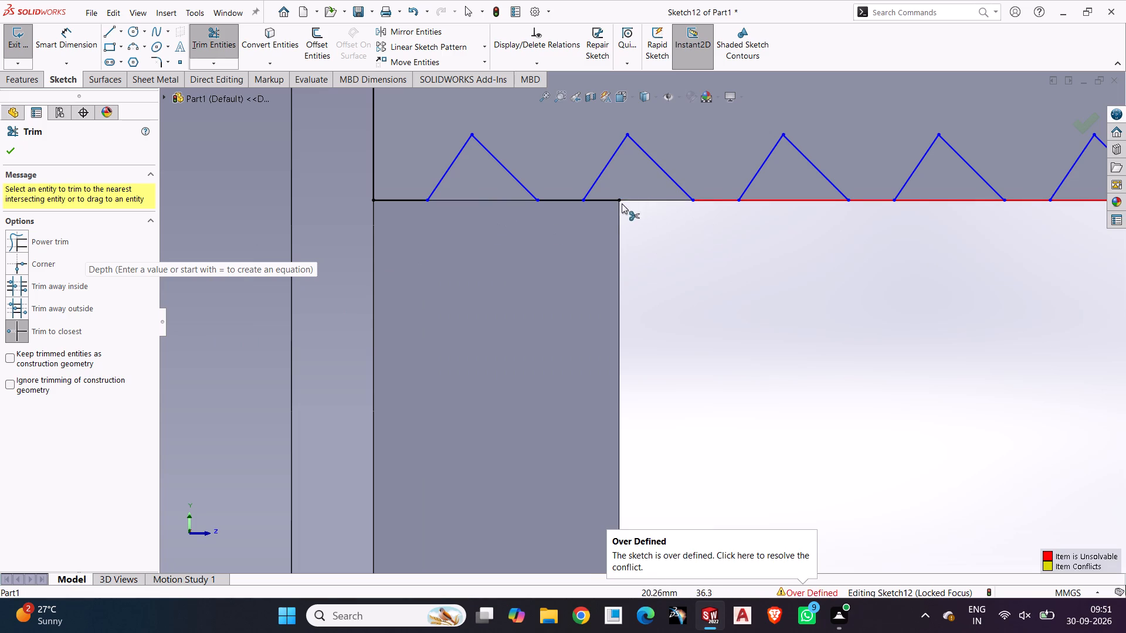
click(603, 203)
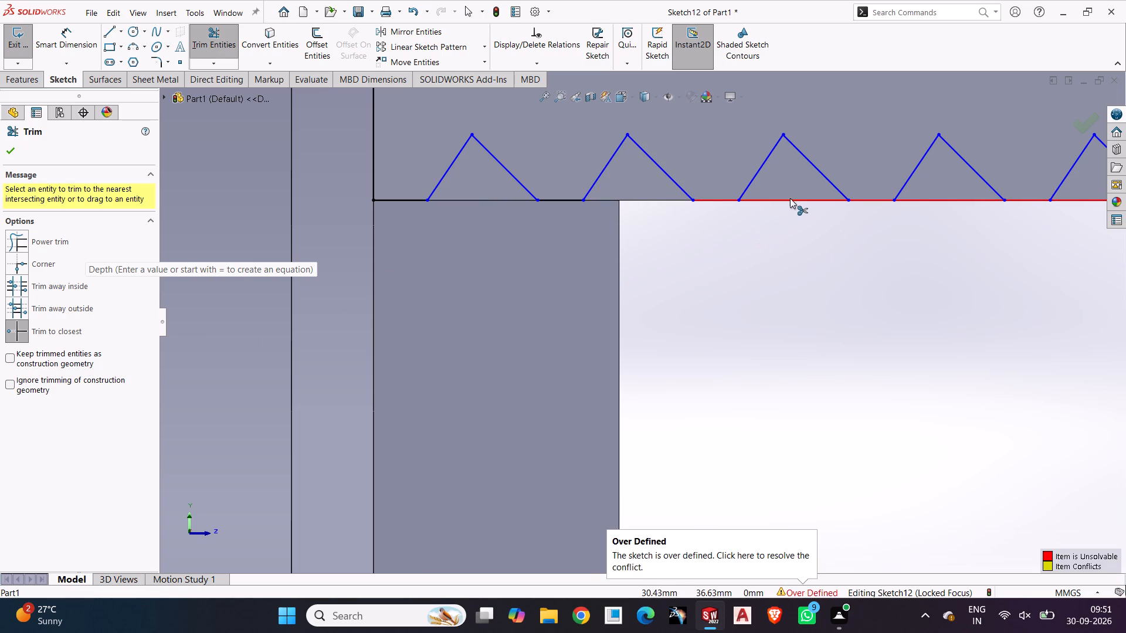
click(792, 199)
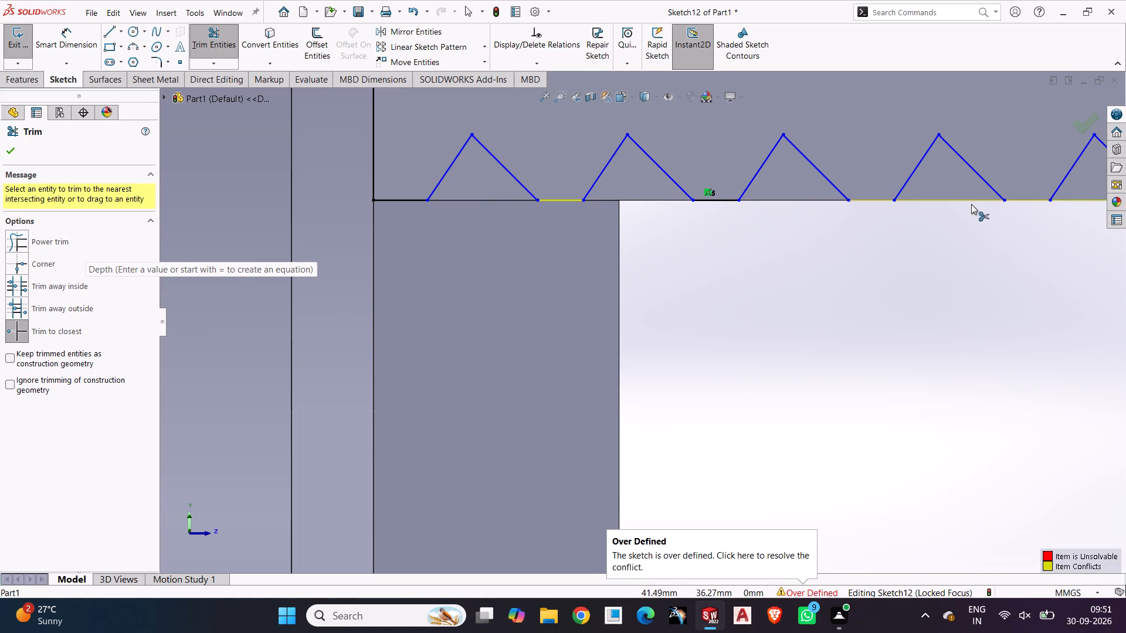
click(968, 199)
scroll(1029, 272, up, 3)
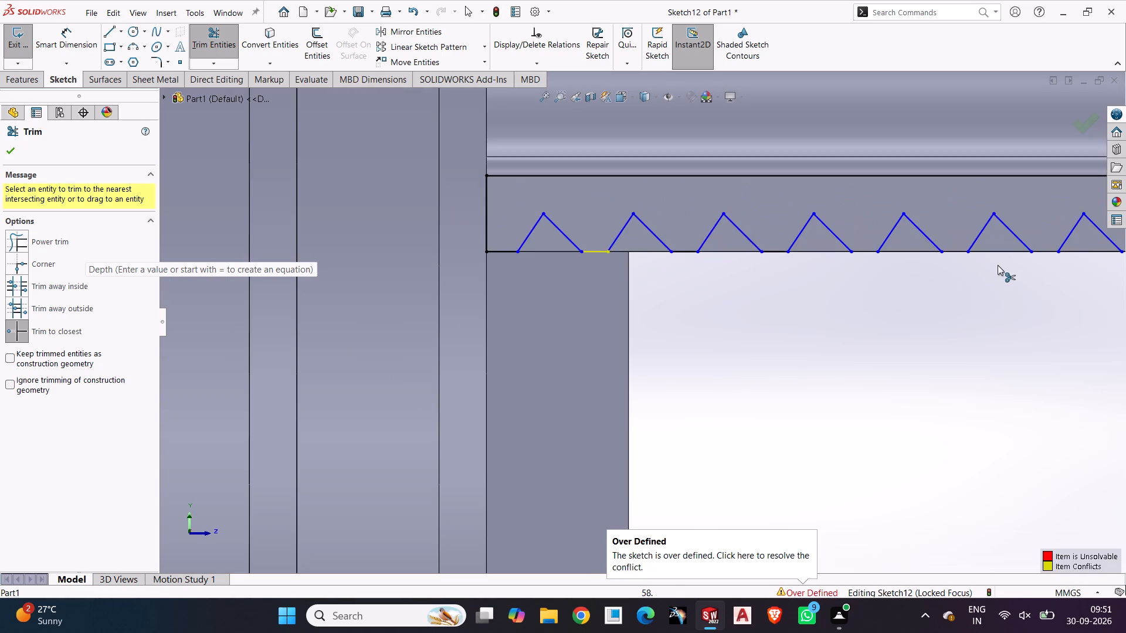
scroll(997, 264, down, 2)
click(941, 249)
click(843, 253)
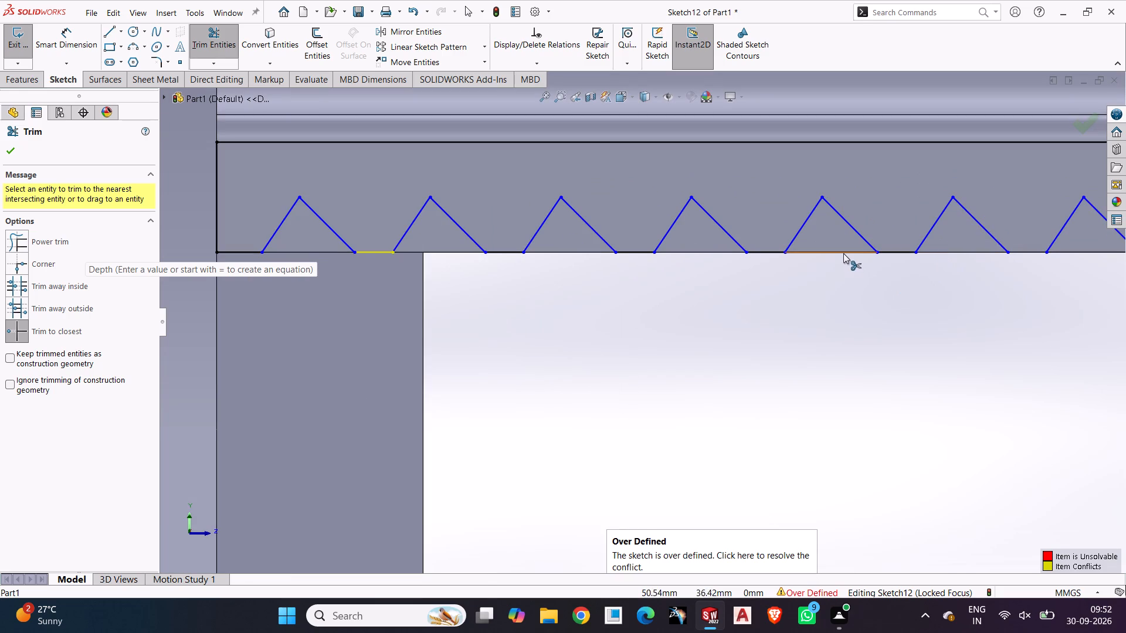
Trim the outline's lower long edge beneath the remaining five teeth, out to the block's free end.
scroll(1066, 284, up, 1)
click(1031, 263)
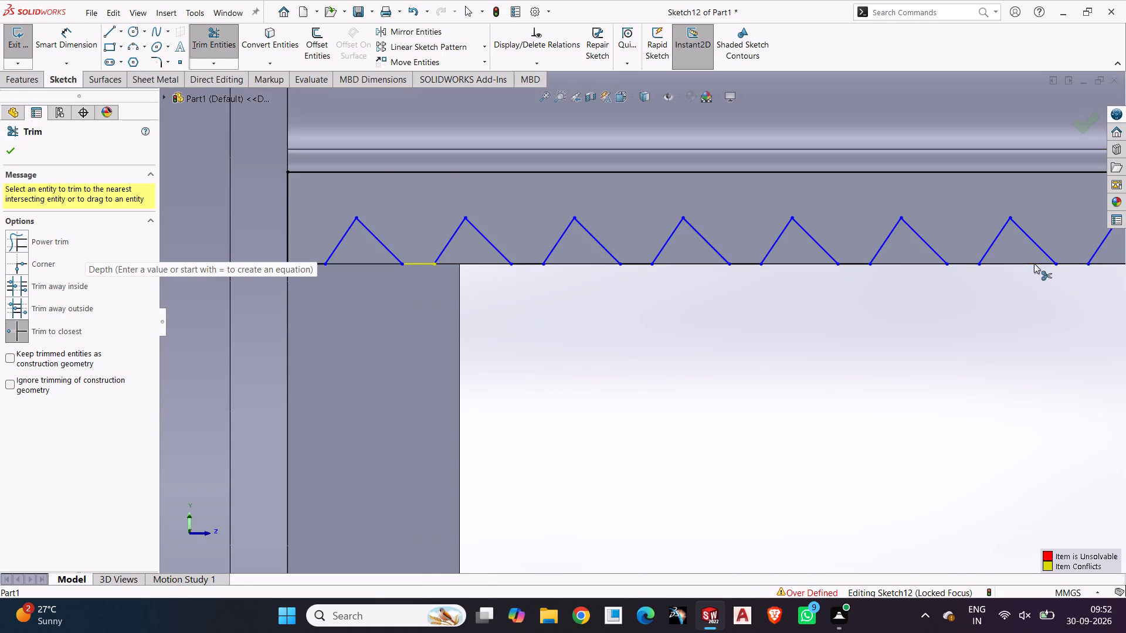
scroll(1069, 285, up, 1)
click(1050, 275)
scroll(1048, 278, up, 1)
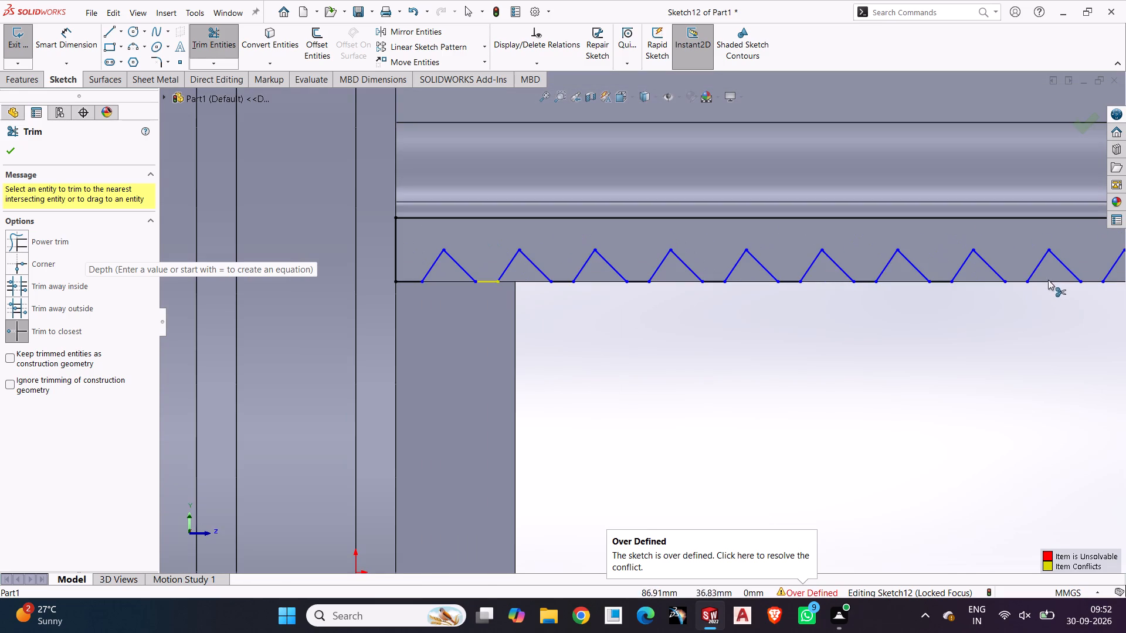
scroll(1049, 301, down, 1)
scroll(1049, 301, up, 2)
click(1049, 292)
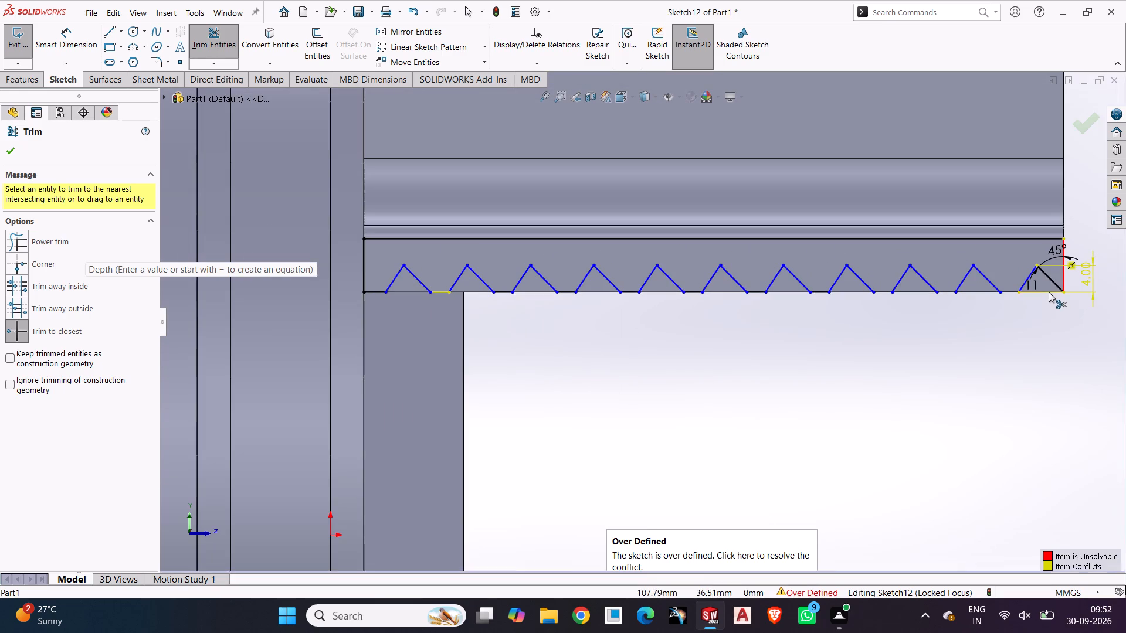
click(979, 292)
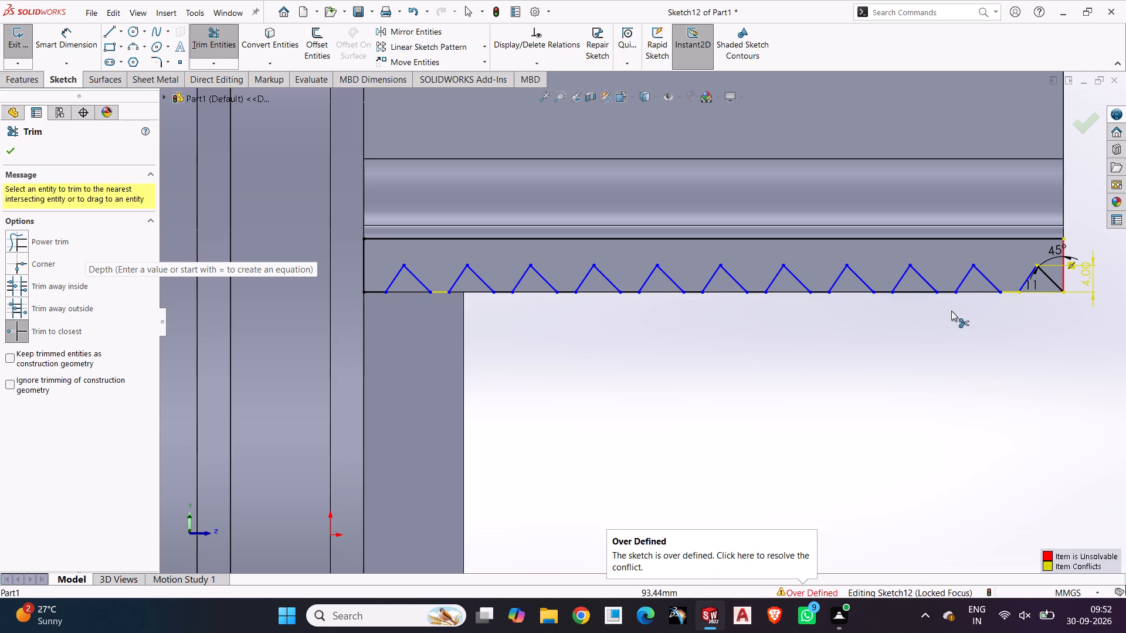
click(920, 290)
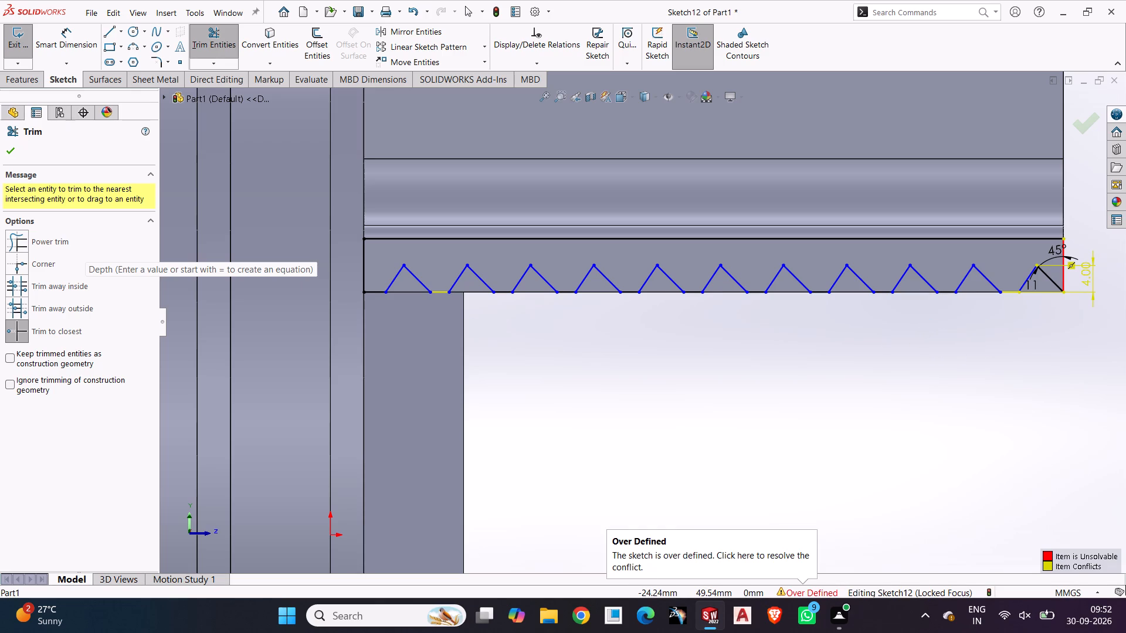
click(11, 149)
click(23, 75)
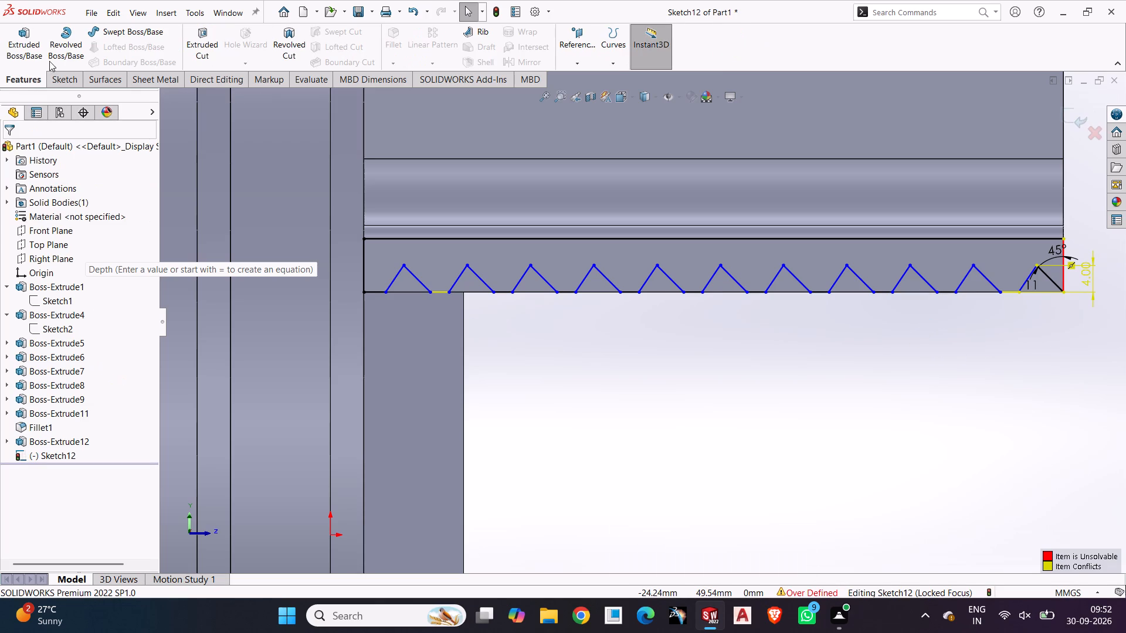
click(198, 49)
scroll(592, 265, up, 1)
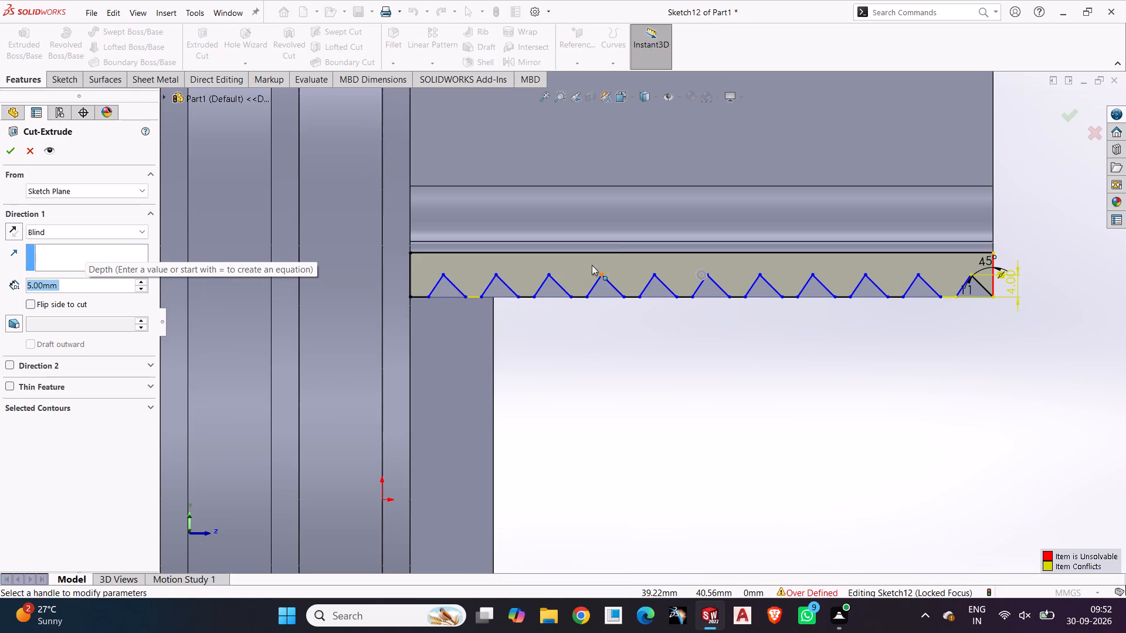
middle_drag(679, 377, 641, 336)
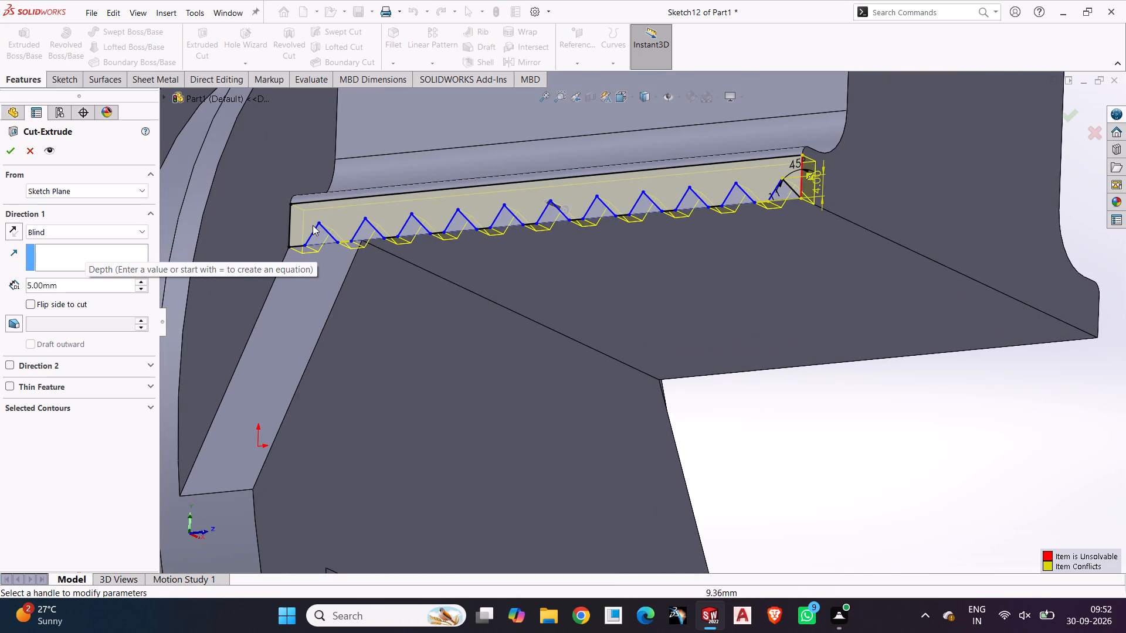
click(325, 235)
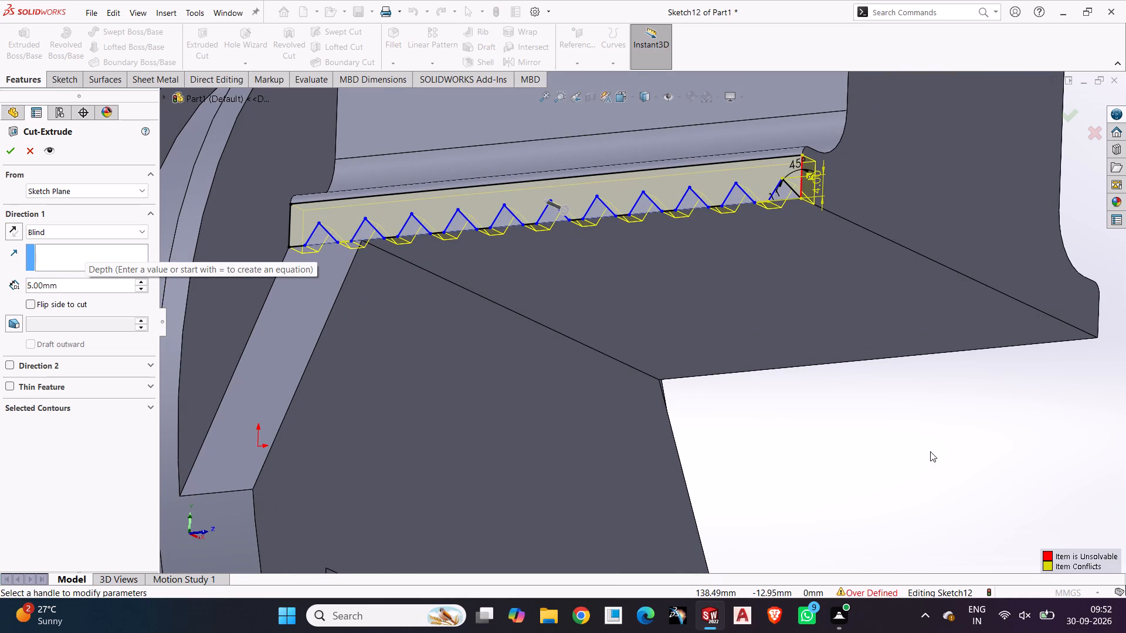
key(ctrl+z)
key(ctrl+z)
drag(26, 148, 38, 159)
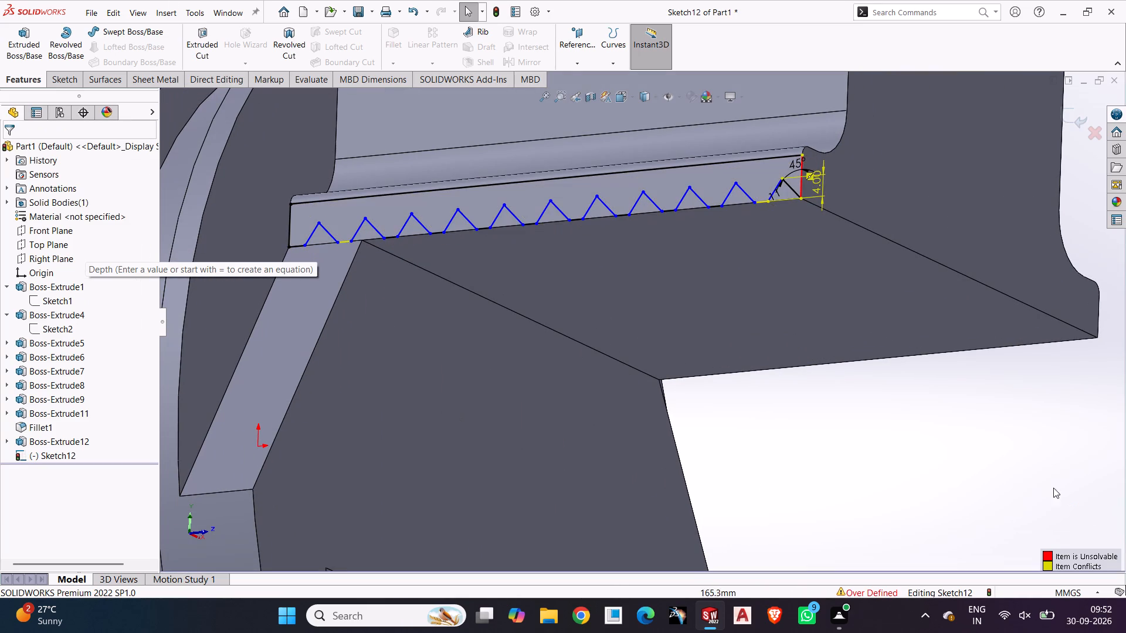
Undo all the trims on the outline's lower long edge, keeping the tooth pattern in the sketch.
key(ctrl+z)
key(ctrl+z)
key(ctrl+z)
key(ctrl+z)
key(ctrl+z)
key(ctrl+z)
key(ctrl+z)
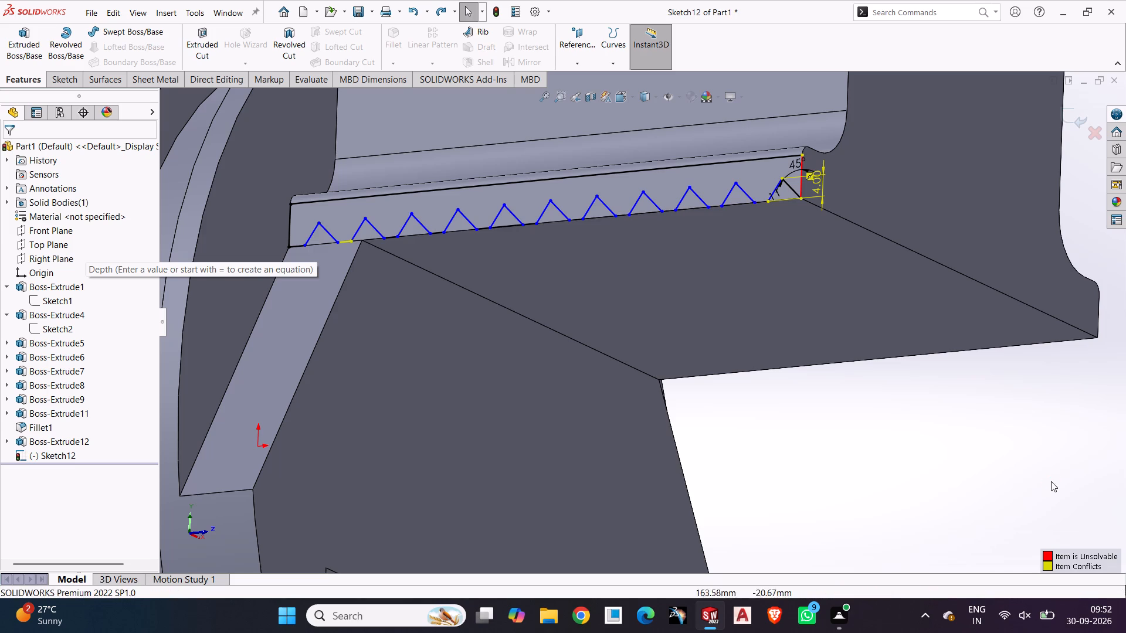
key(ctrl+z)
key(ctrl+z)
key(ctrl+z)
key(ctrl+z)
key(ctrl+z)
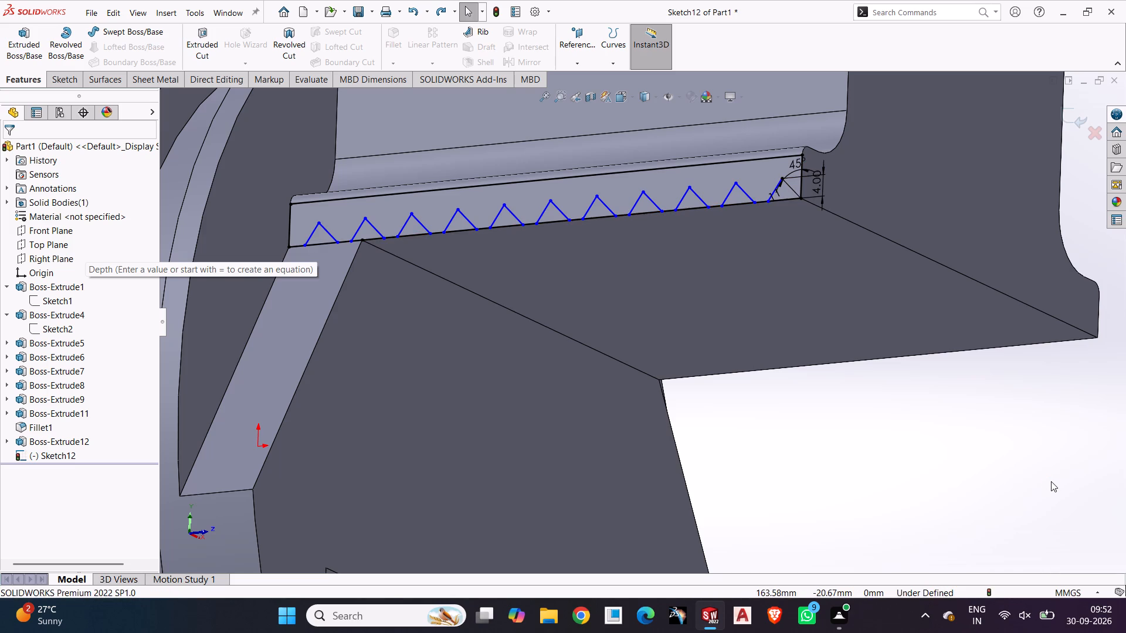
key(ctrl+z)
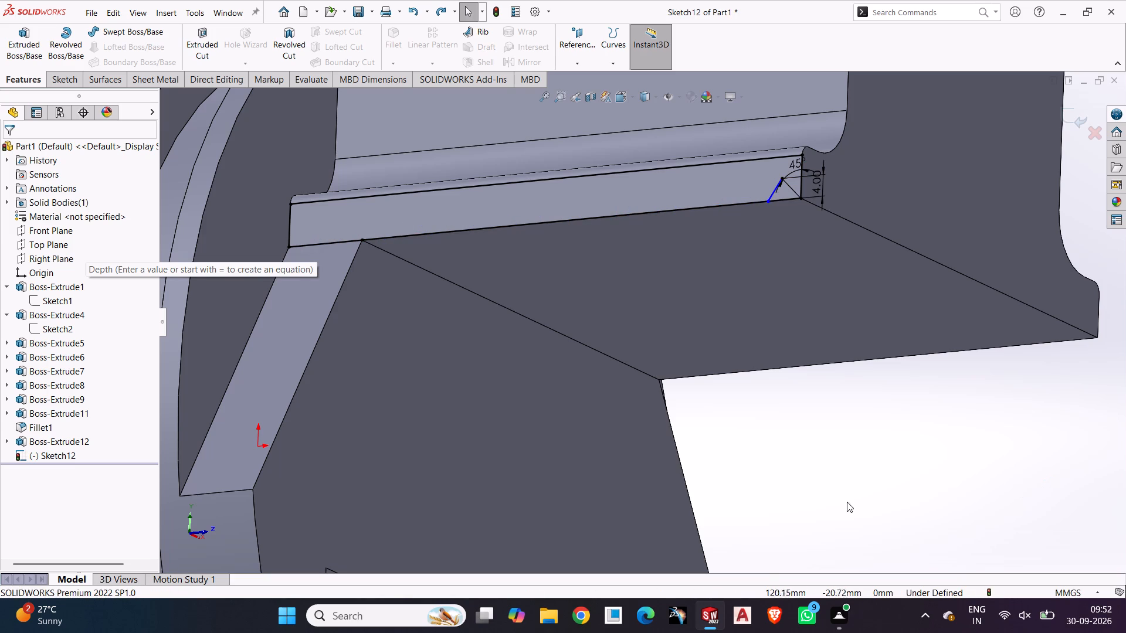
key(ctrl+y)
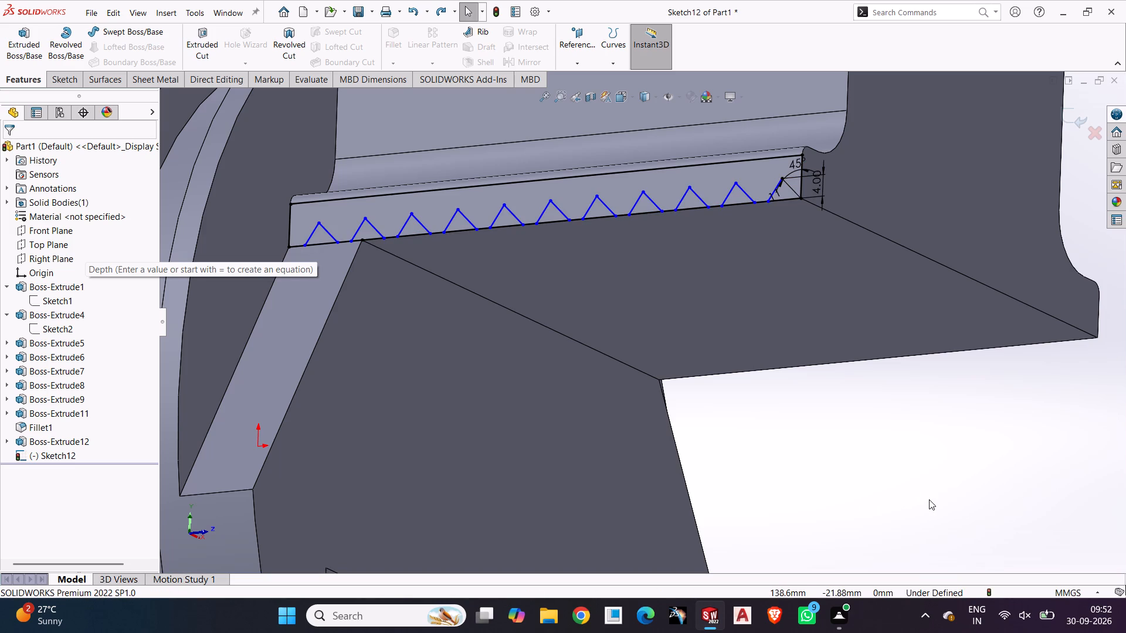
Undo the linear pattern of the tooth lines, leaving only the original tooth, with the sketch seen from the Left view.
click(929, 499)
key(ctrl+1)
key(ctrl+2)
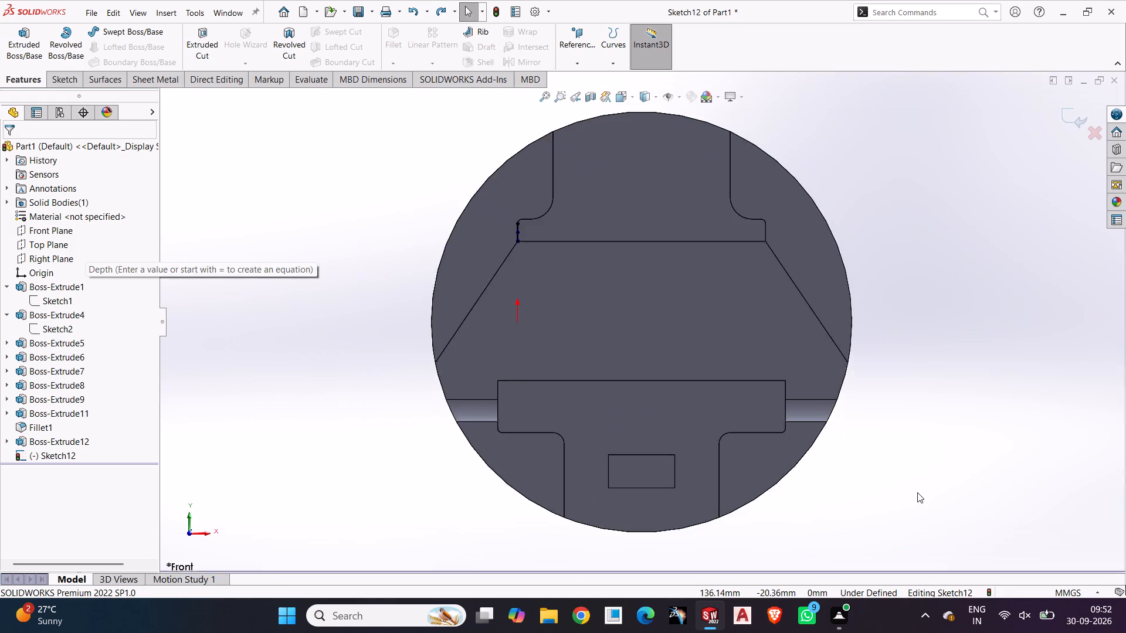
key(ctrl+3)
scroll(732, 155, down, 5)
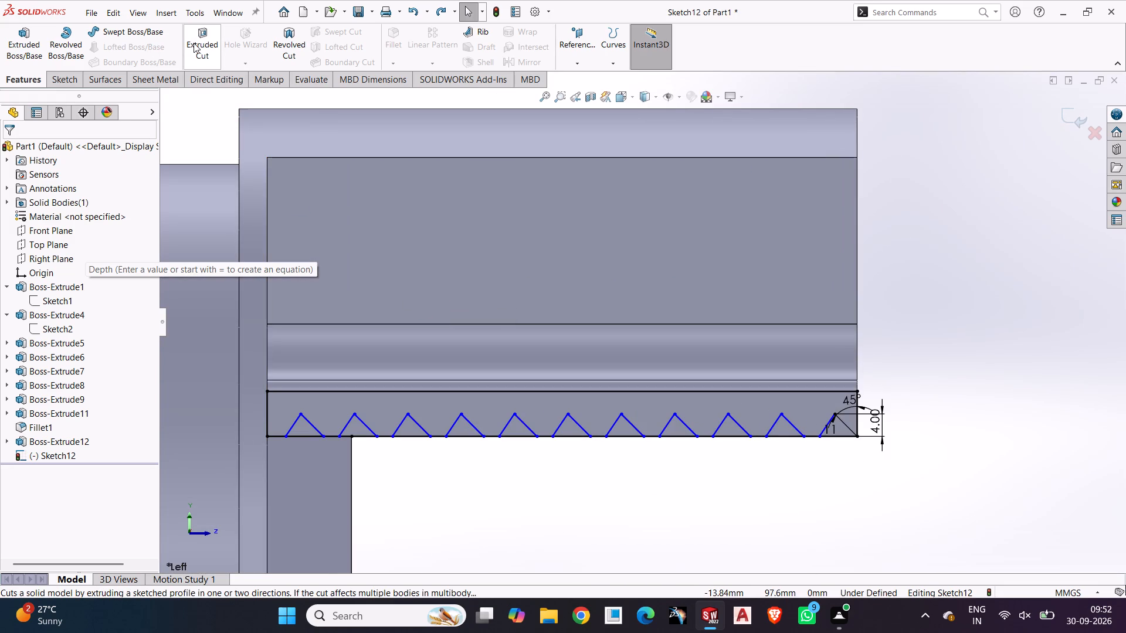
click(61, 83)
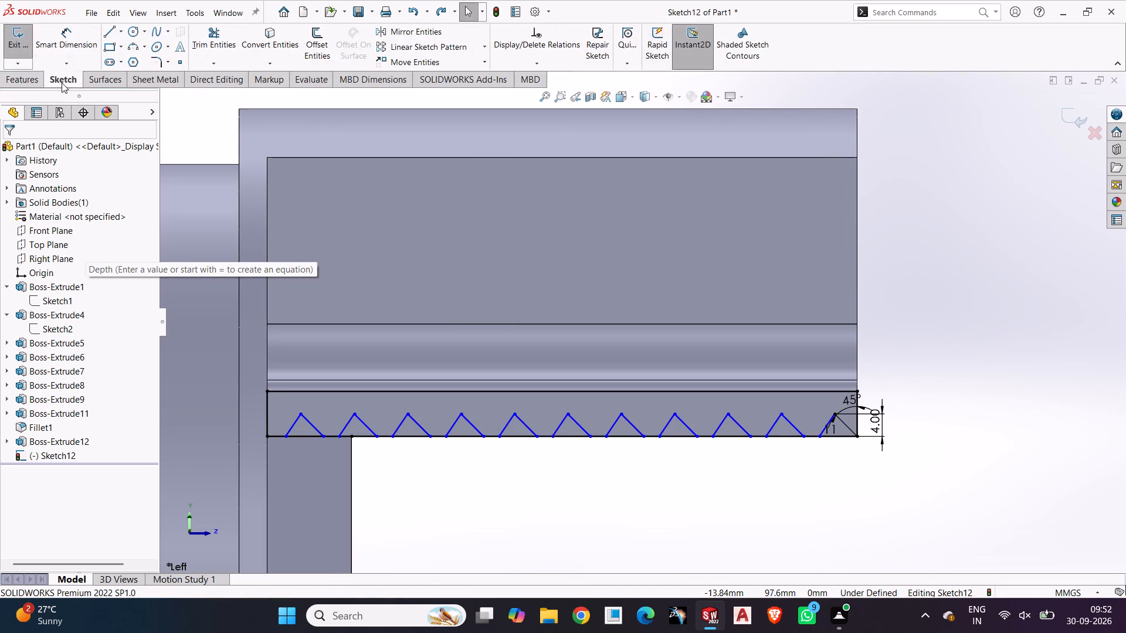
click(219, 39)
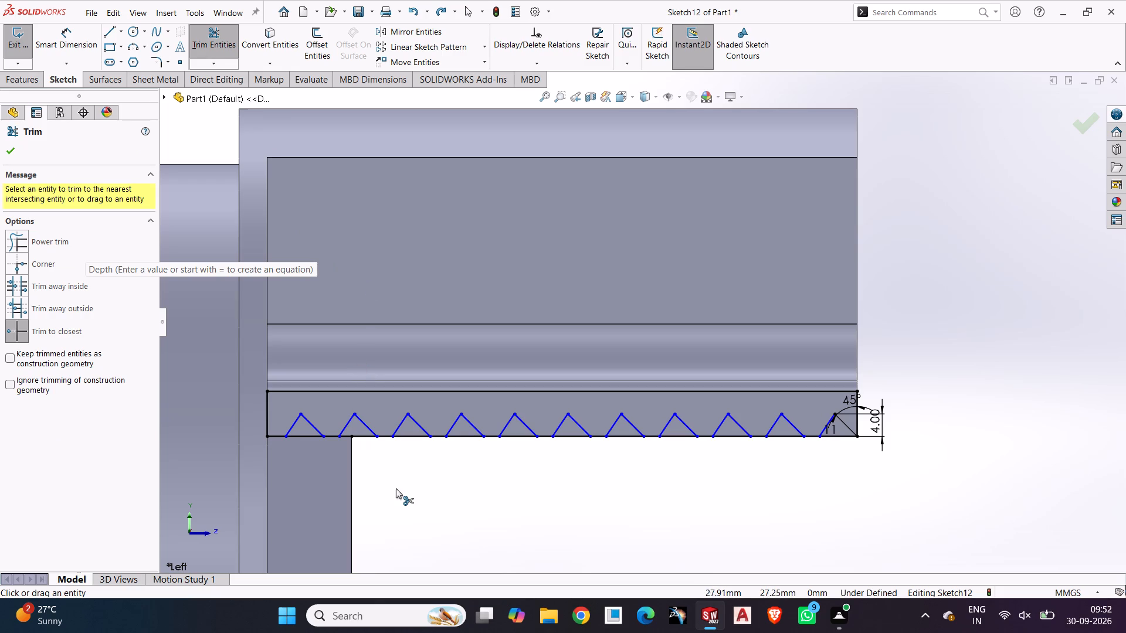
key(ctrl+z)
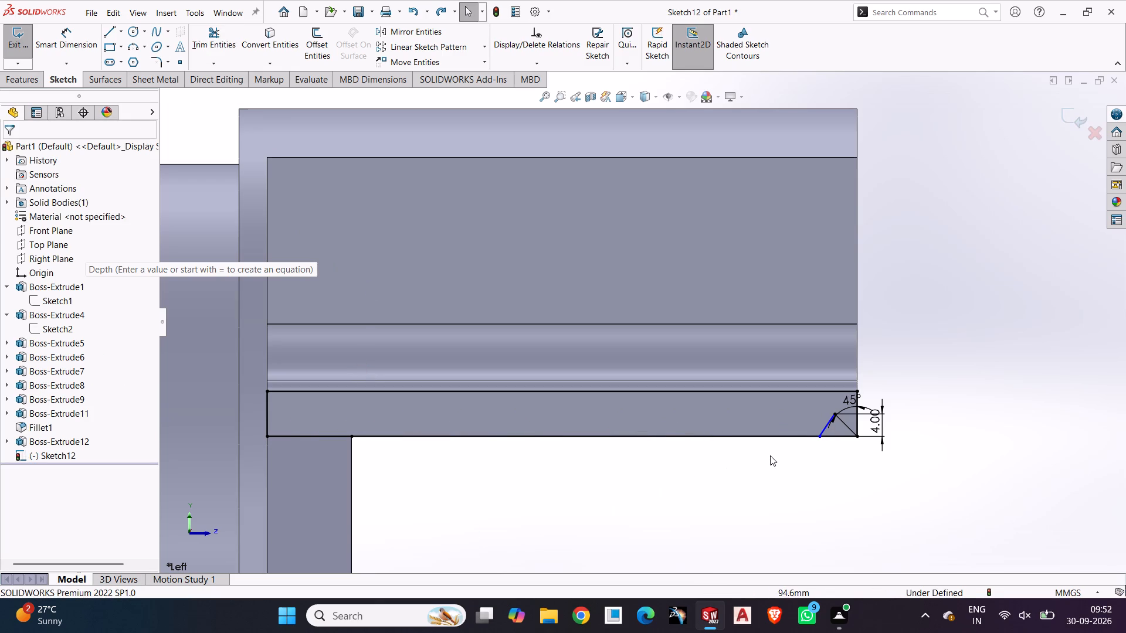
Trim the block's outline lines out of the tooth sketch, accepting the relation deletion, so only the closed triangular tooth profile remains.
click(709, 390)
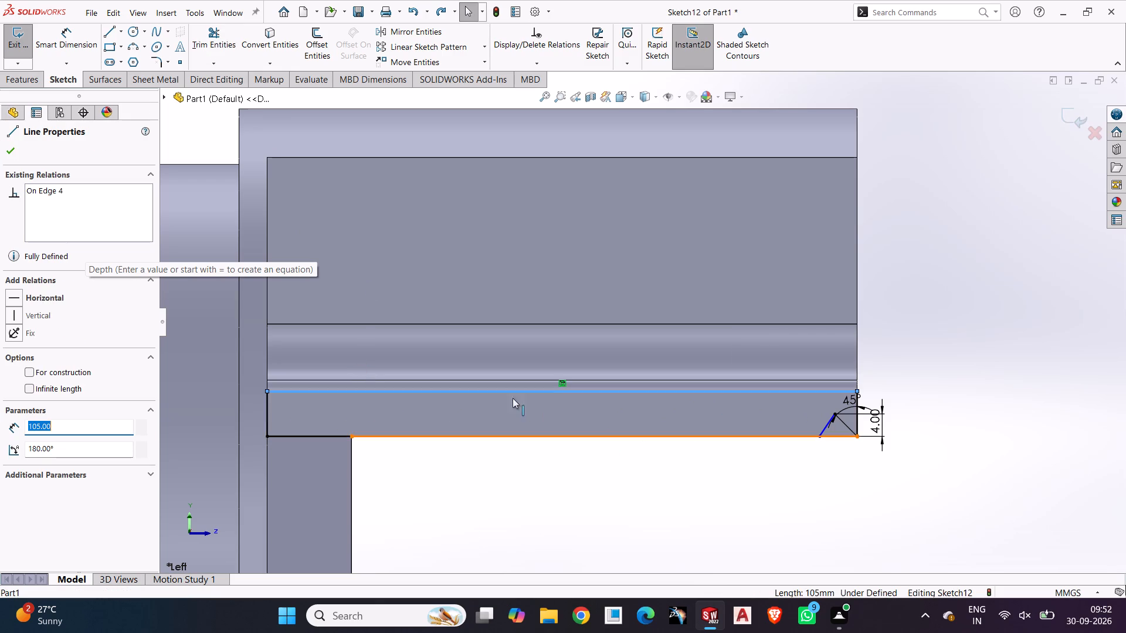
key(Escape)
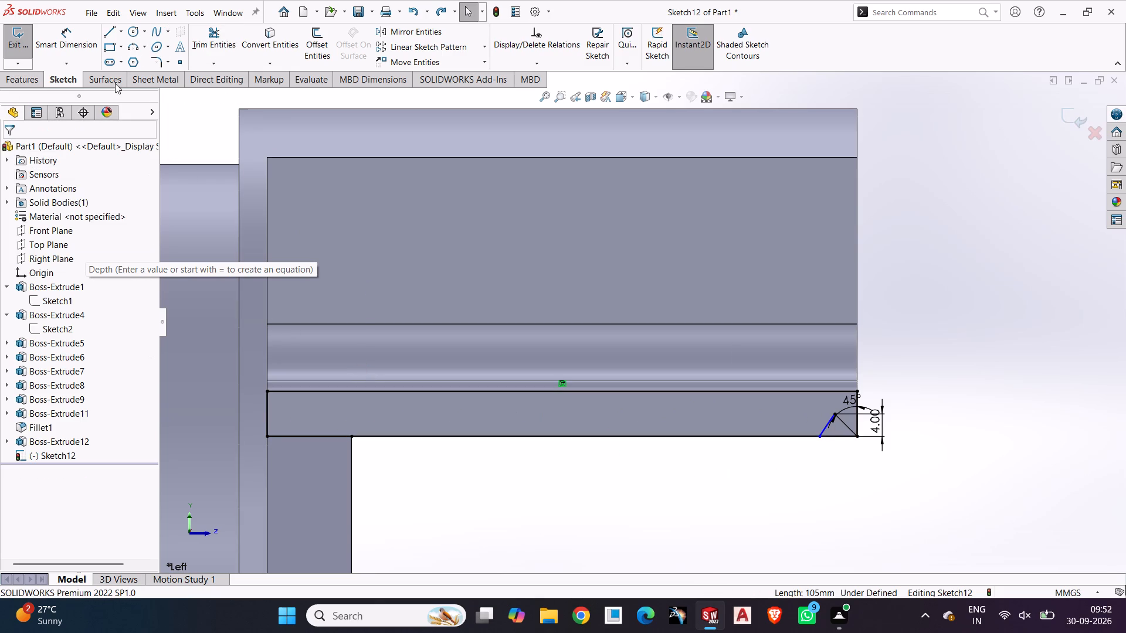
click(195, 32)
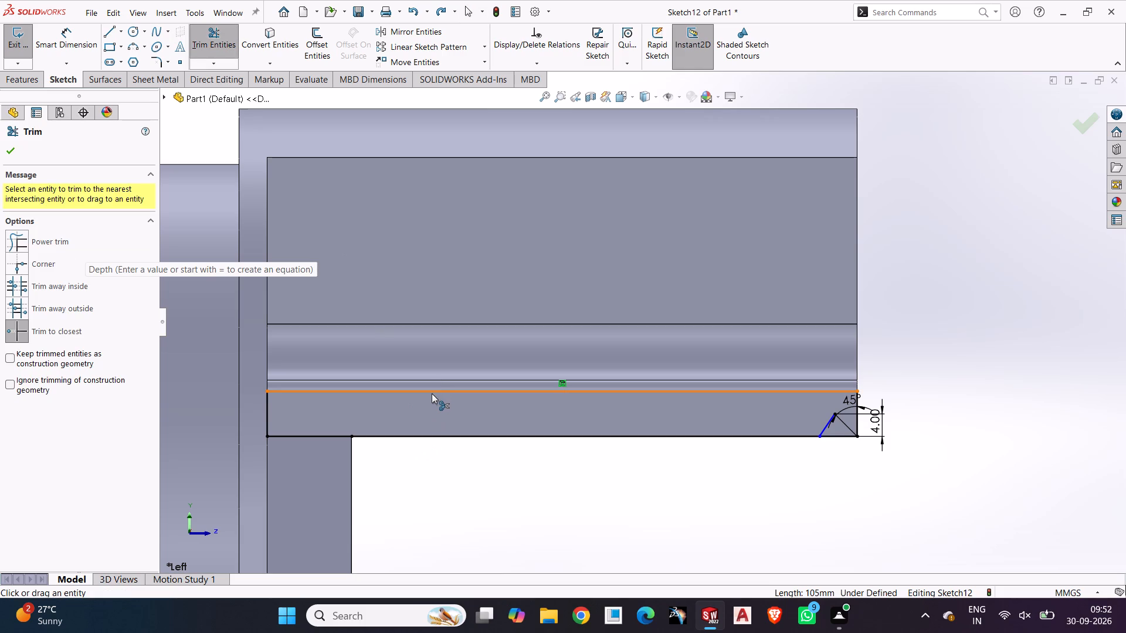
click(432, 393)
click(419, 438)
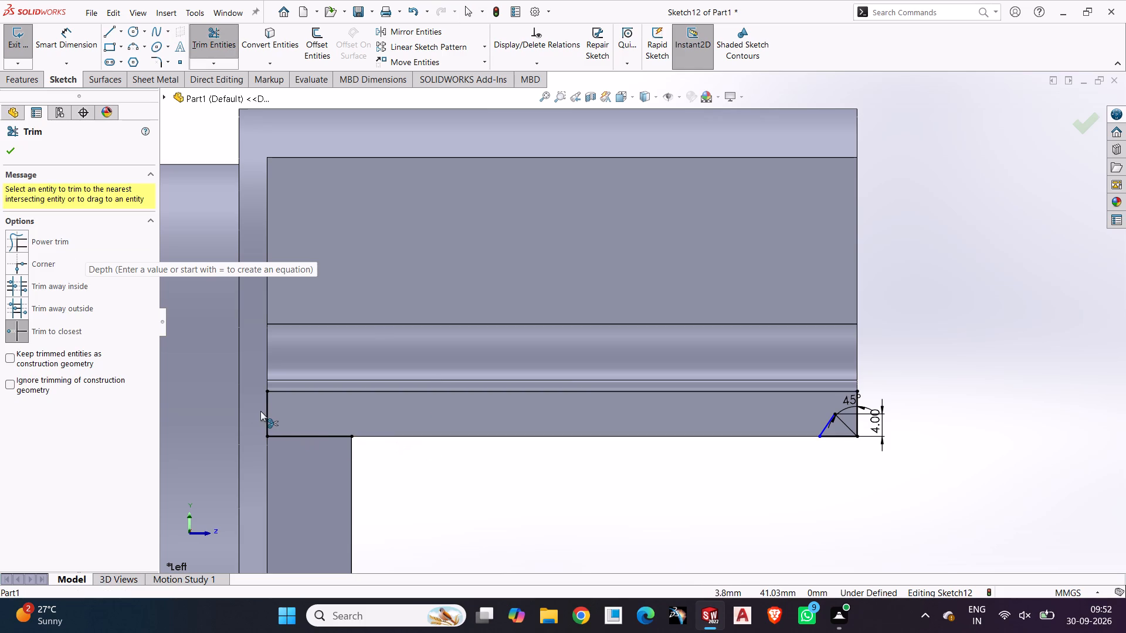
click(265, 412)
click(285, 437)
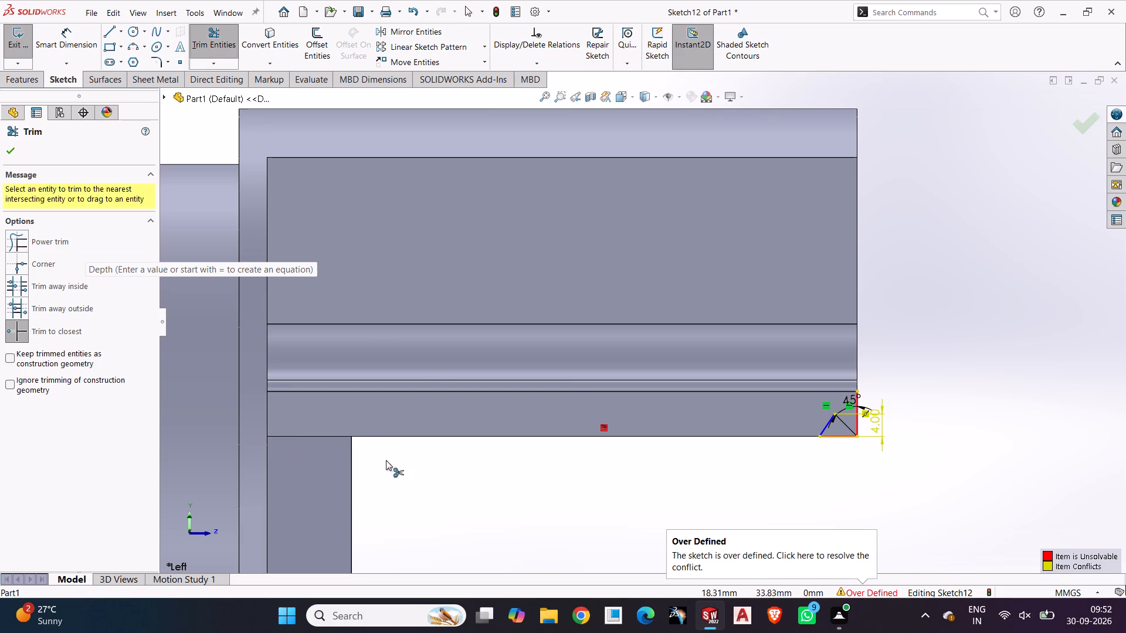
scroll(925, 420, down, 4)
click(707, 402)
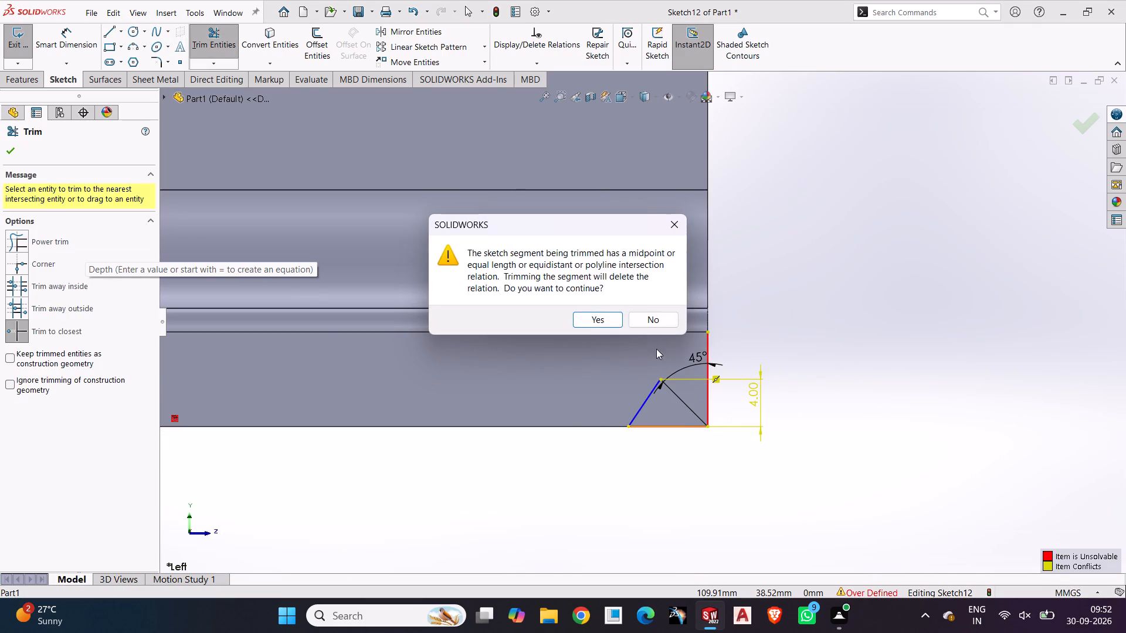
click(600, 321)
click(696, 494)
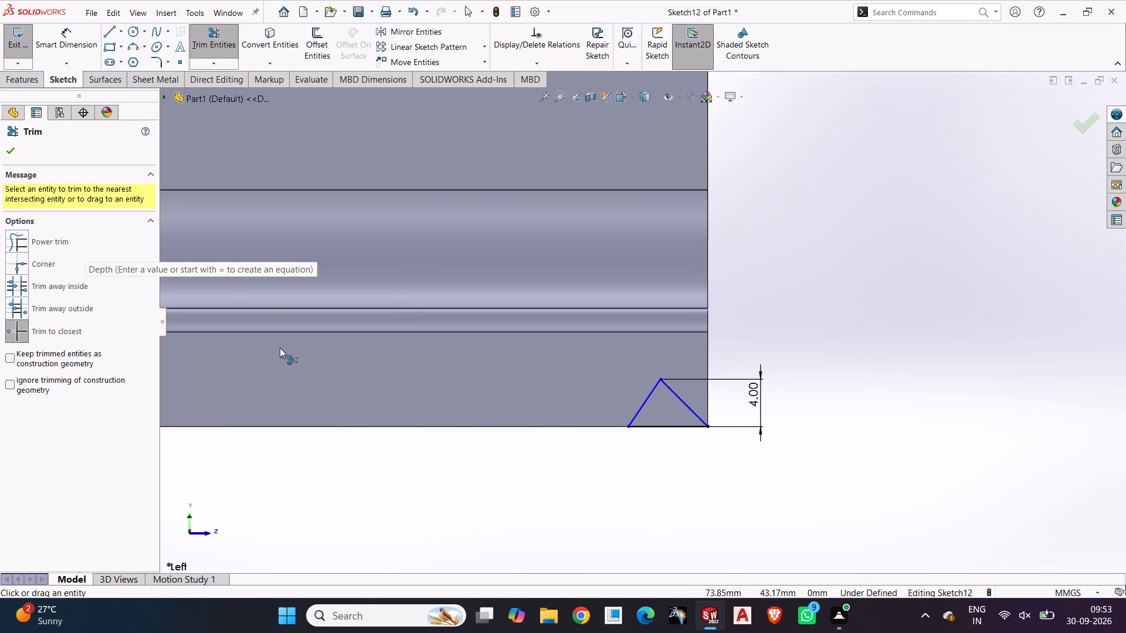
click(8, 158)
double_click(19, 127)
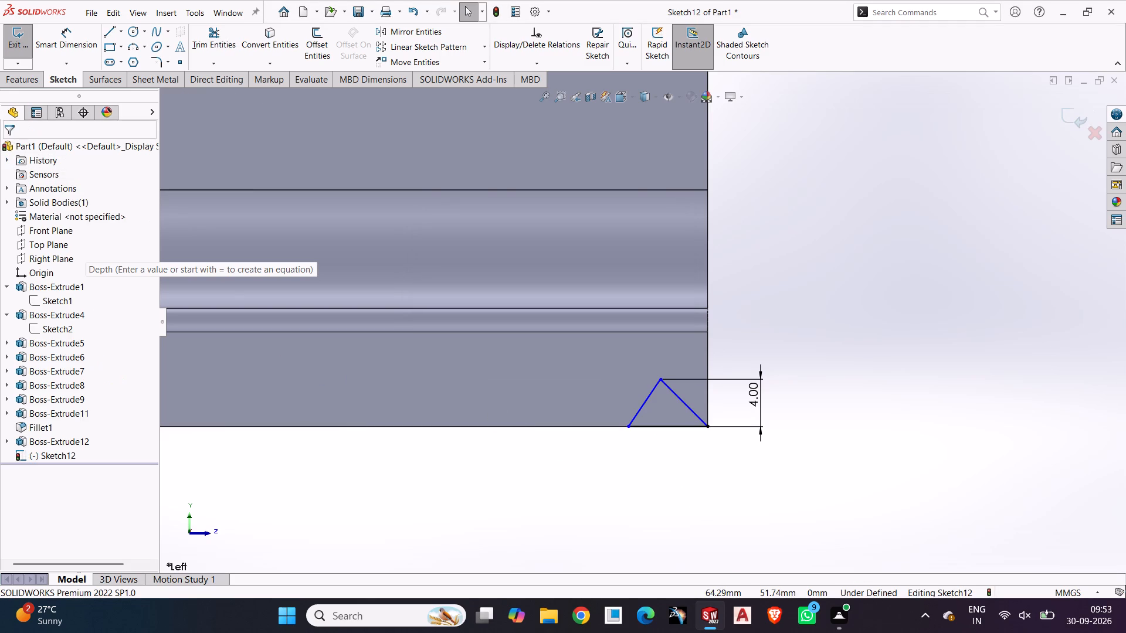
Cut-extrude the triangular tooth profile Through All across the upper block's underside at its free end.
click(19, 72)
click(226, 53)
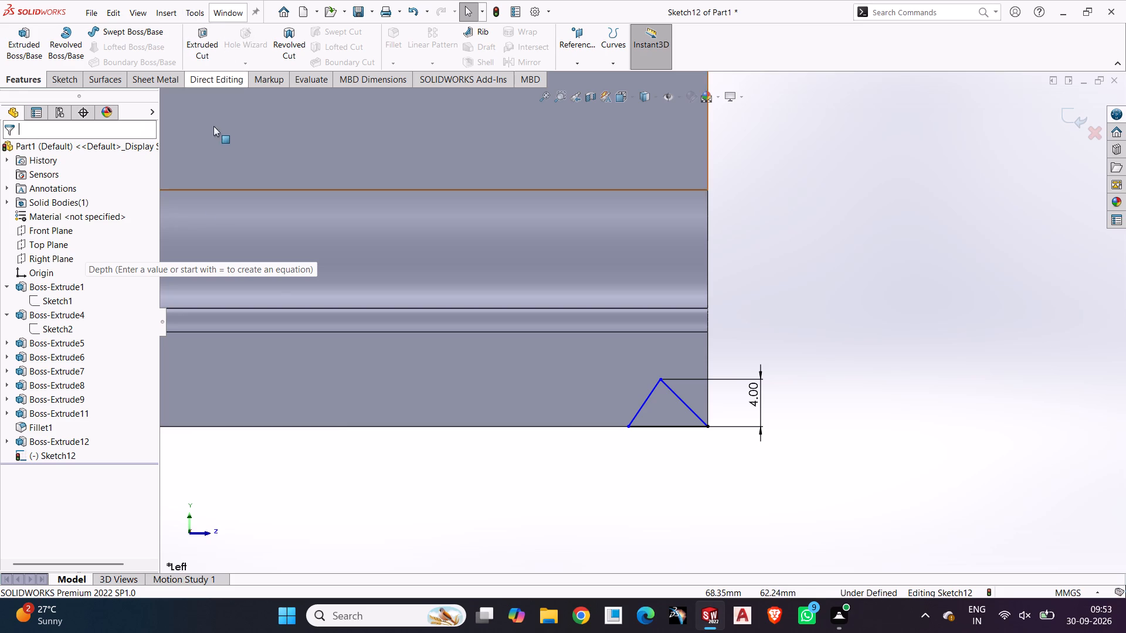
click(206, 43)
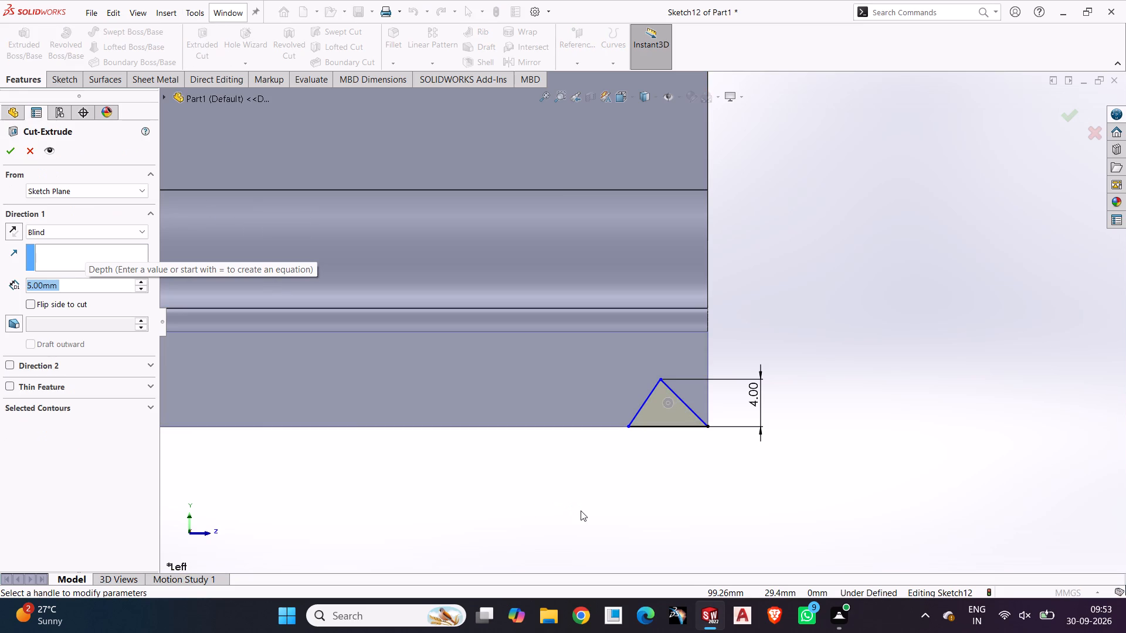
scroll(581, 511, up, 3)
middle_drag(581, 511, 517, 502)
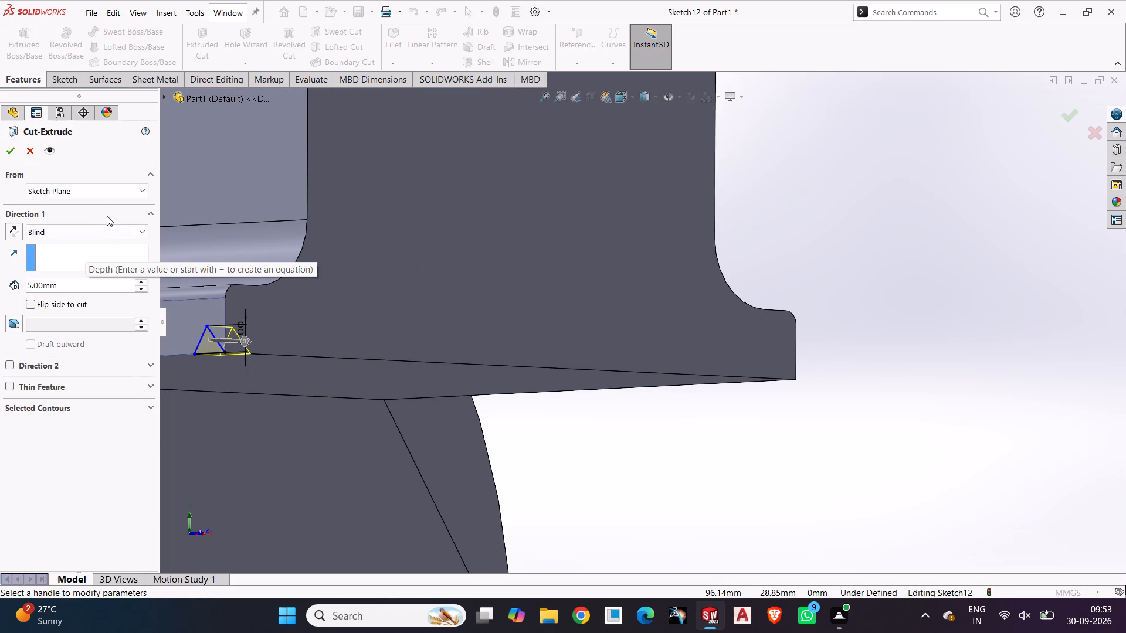
click(106, 235)
click(99, 253)
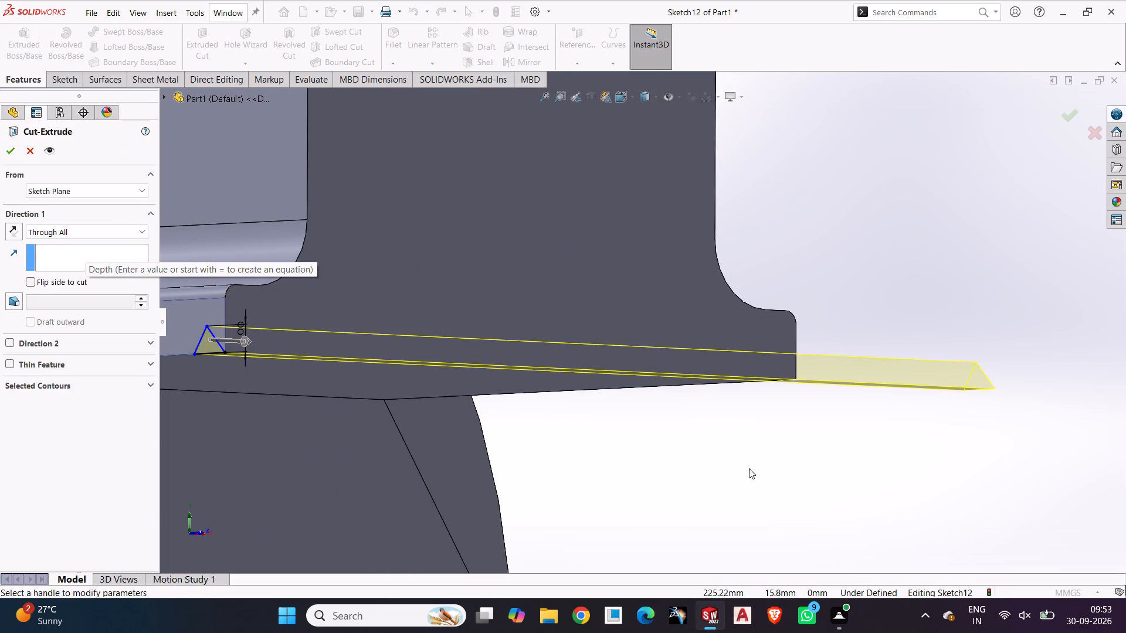
click(11, 154)
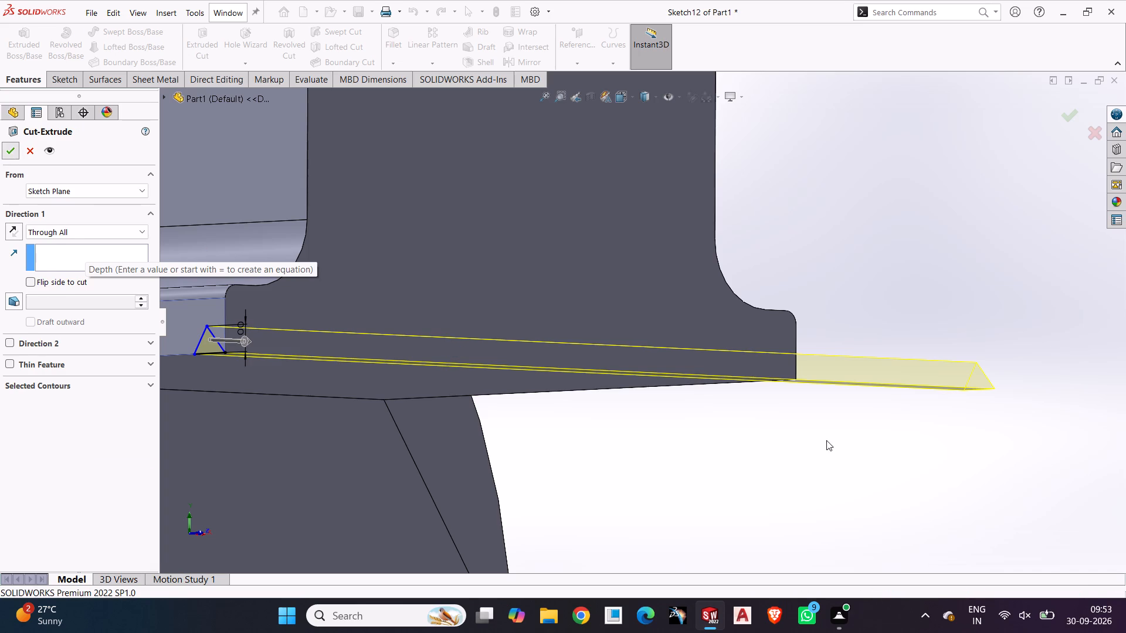
click(866, 459)
middle_drag(849, 471, 896, 451)
scroll(896, 451, up, 1)
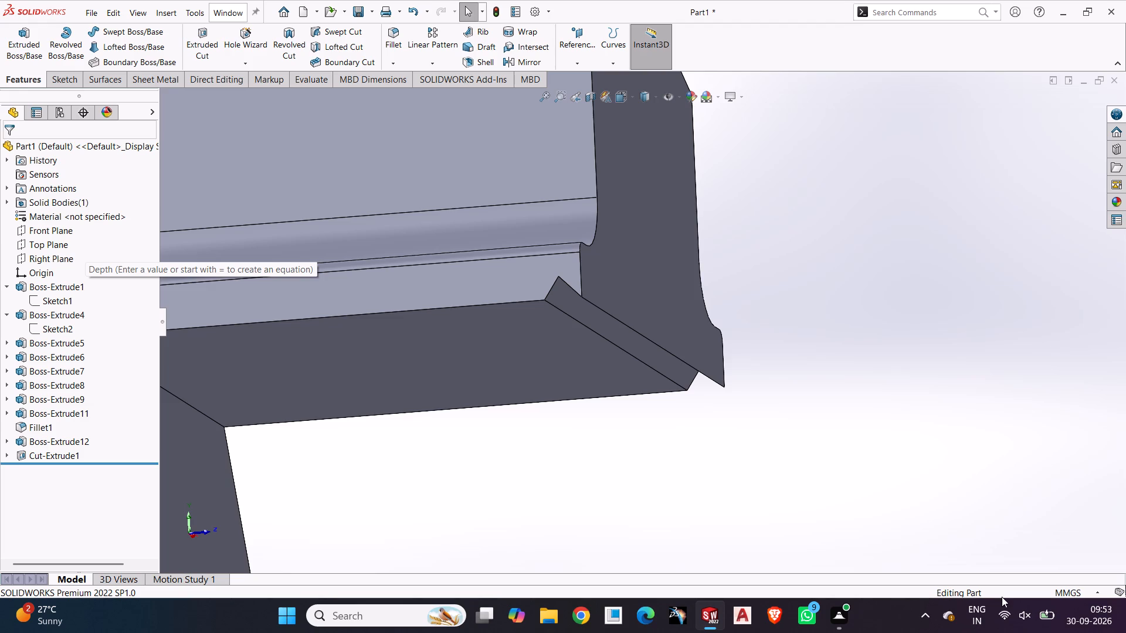
middle_drag(646, 601, 696, 626)
middle_drag(615, 513, 663, 542)
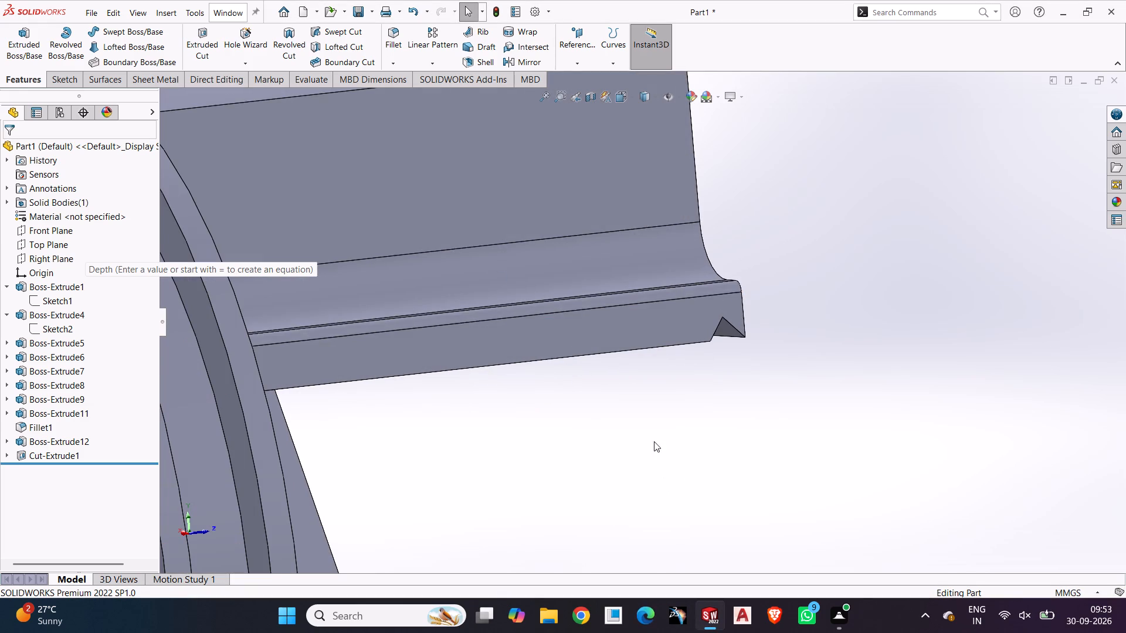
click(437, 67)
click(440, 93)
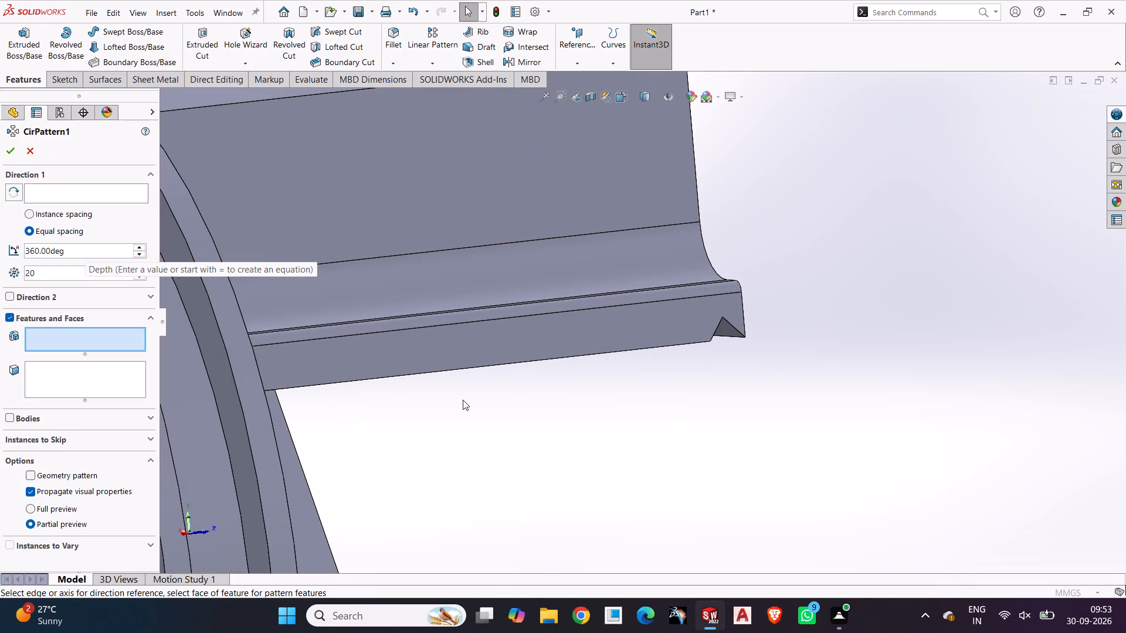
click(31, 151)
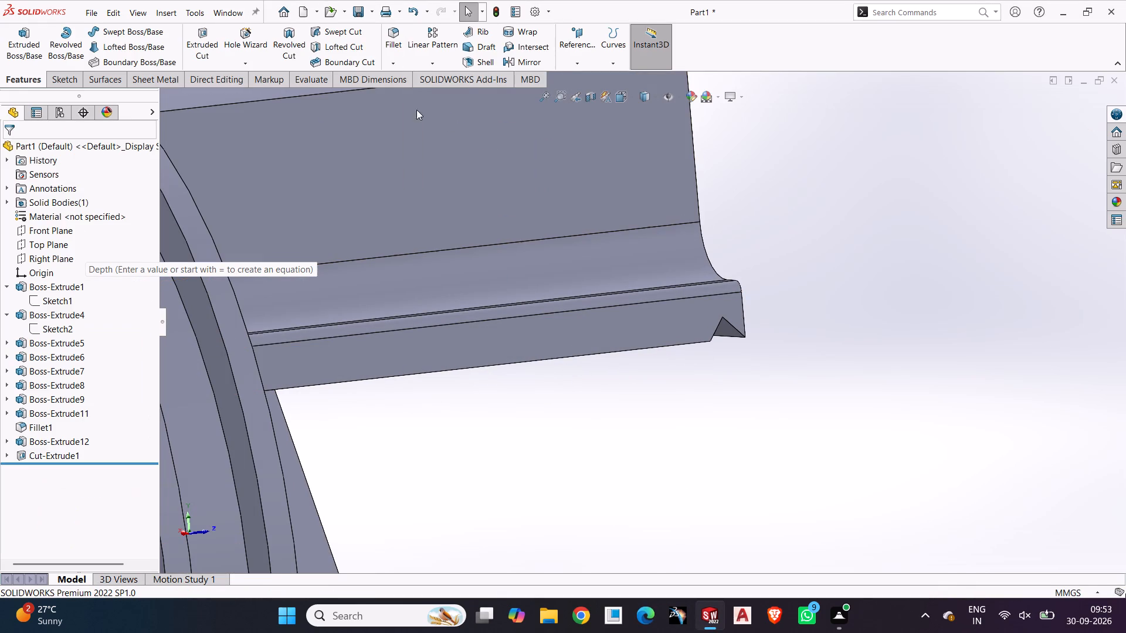
Set up a linear pattern of the tooth cut along the upper block's long side edge with 10 mm spacing.
click(442, 61)
click(448, 73)
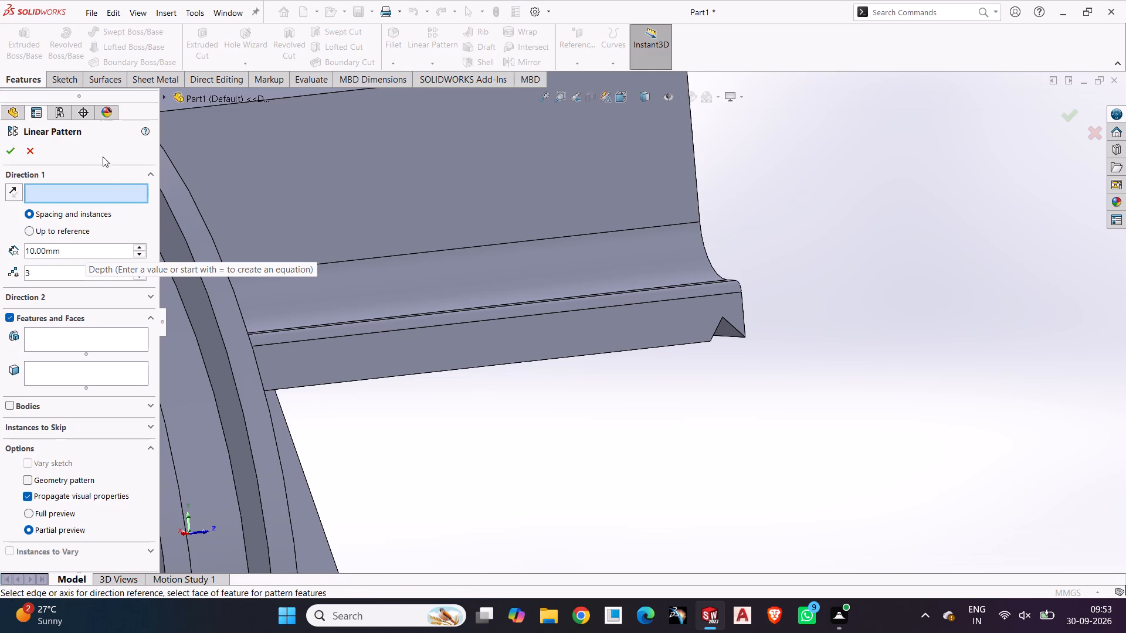
click(542, 314)
click(62, 332)
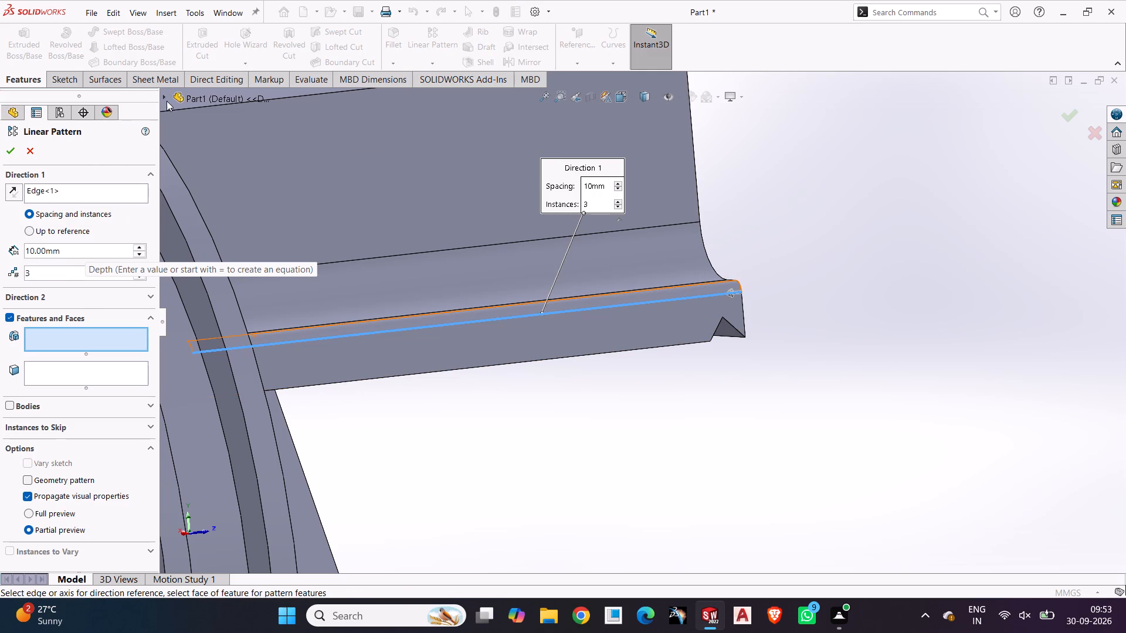
click(164, 94)
click(206, 380)
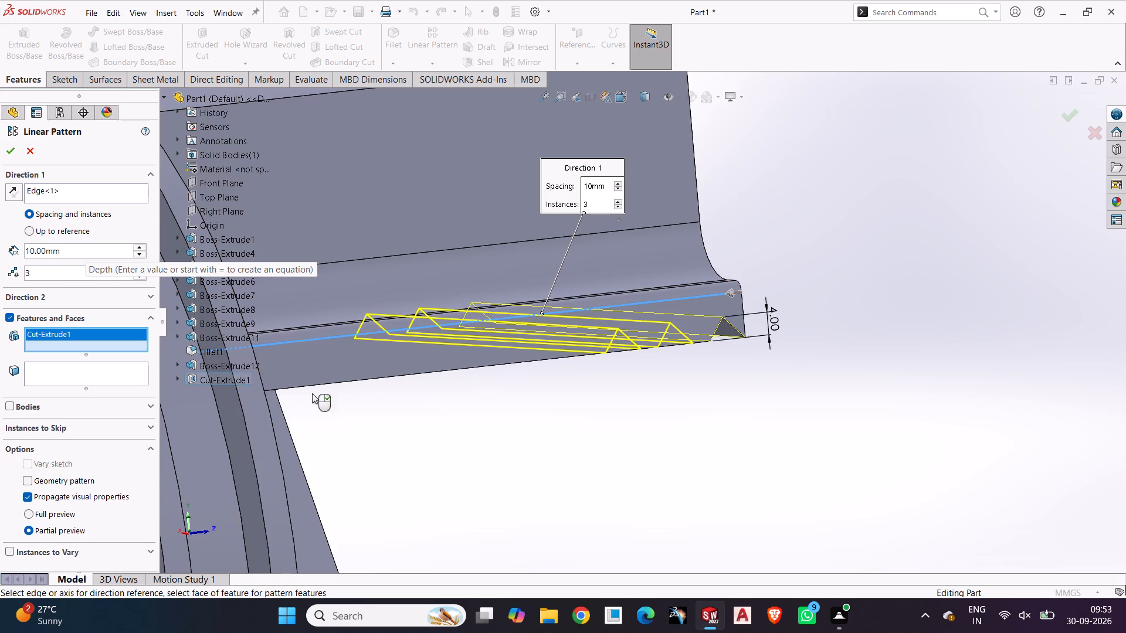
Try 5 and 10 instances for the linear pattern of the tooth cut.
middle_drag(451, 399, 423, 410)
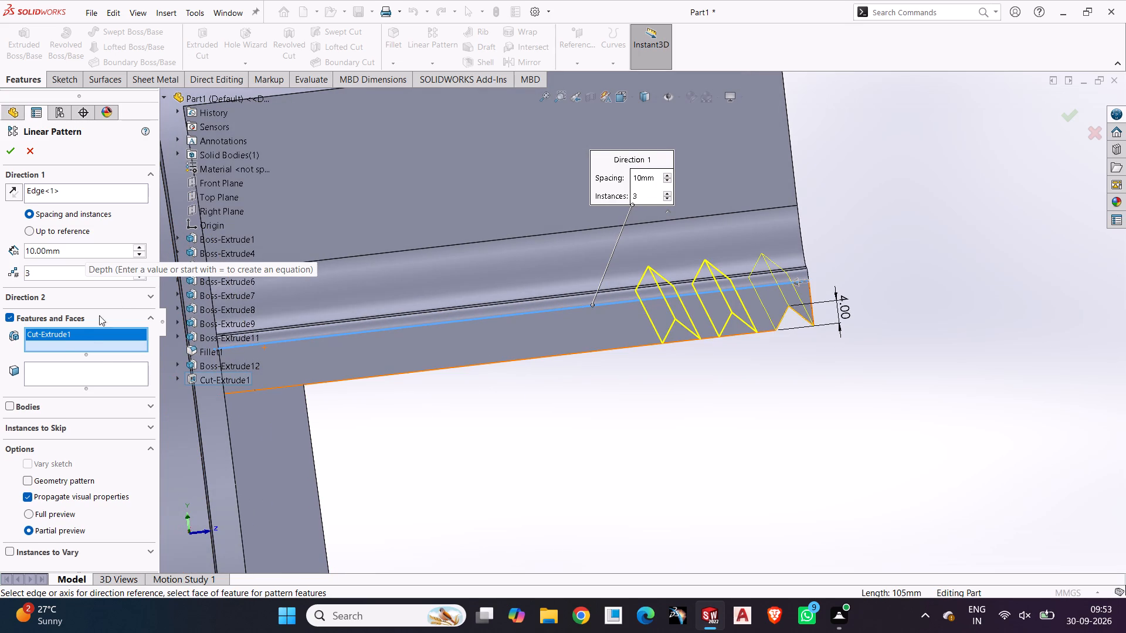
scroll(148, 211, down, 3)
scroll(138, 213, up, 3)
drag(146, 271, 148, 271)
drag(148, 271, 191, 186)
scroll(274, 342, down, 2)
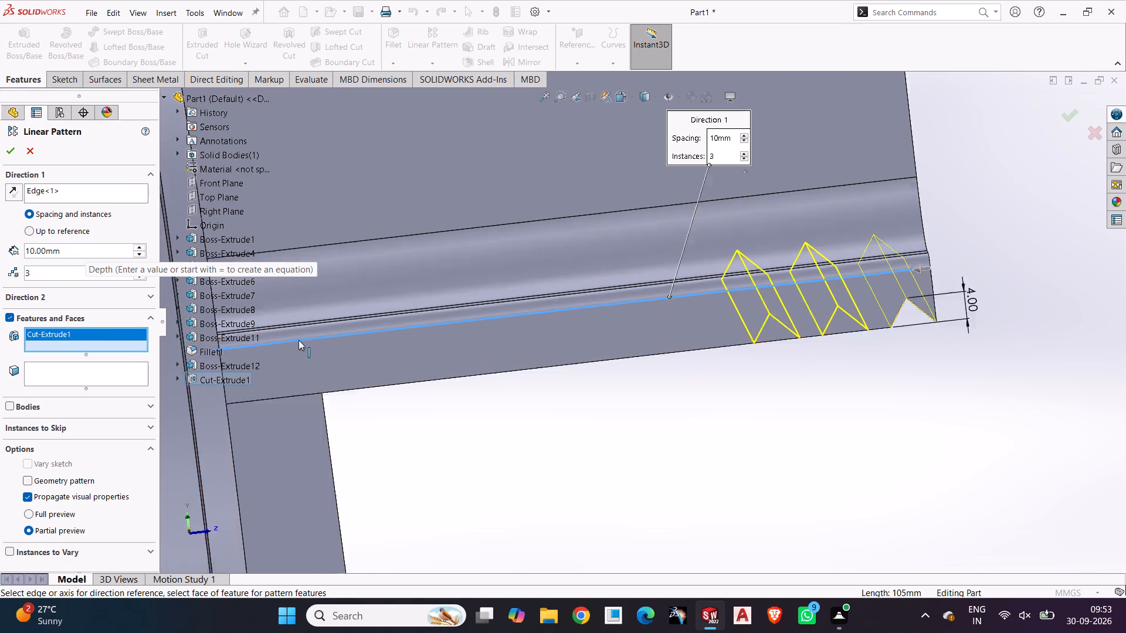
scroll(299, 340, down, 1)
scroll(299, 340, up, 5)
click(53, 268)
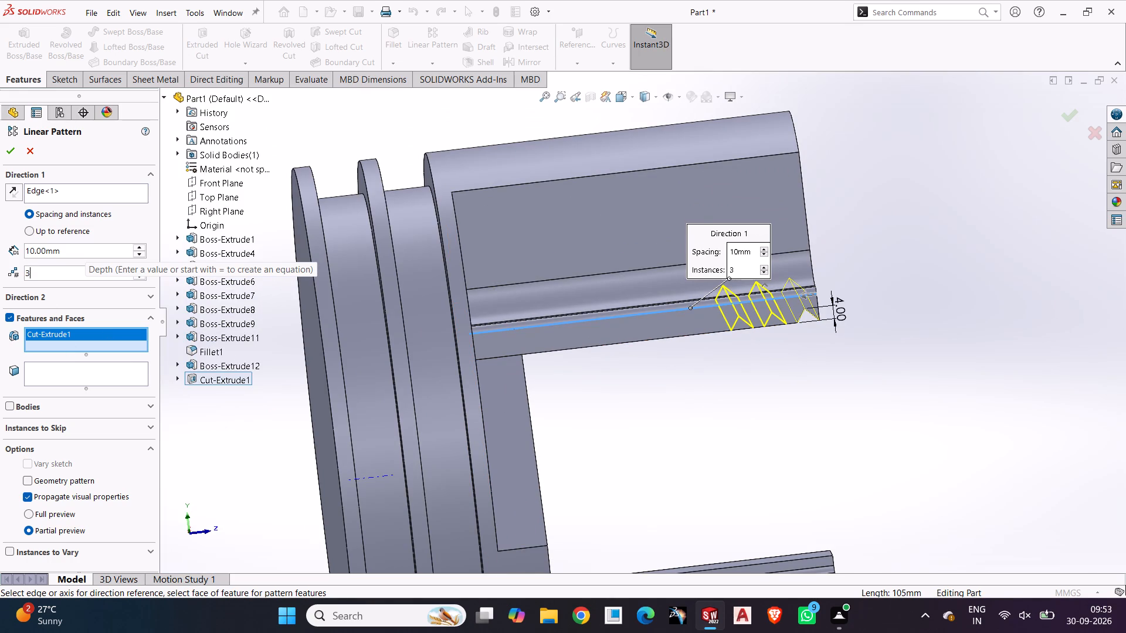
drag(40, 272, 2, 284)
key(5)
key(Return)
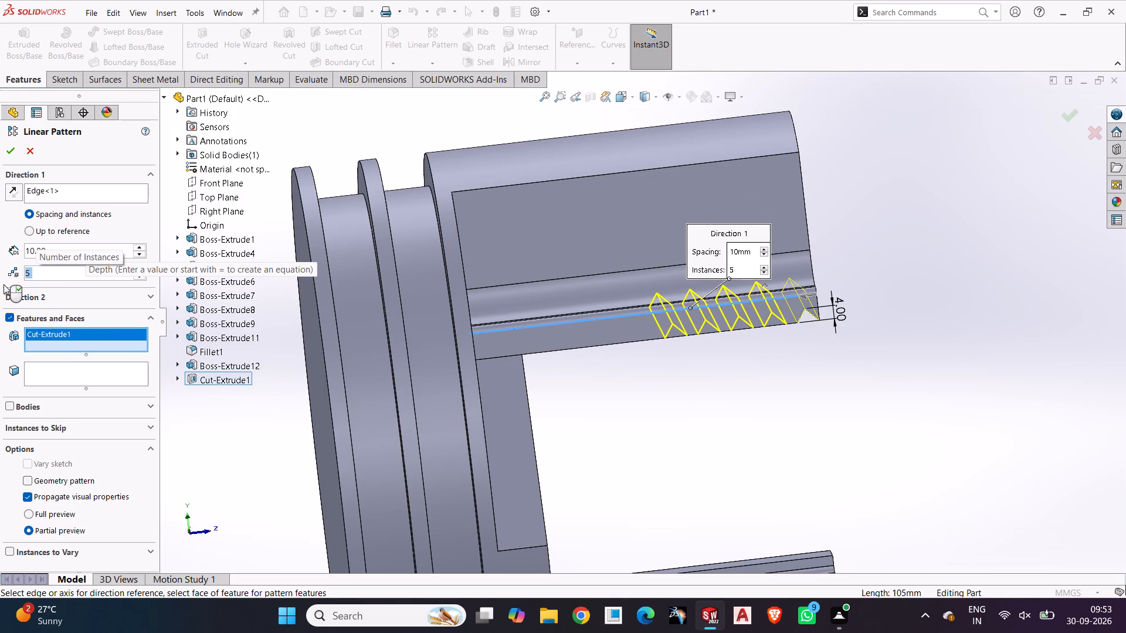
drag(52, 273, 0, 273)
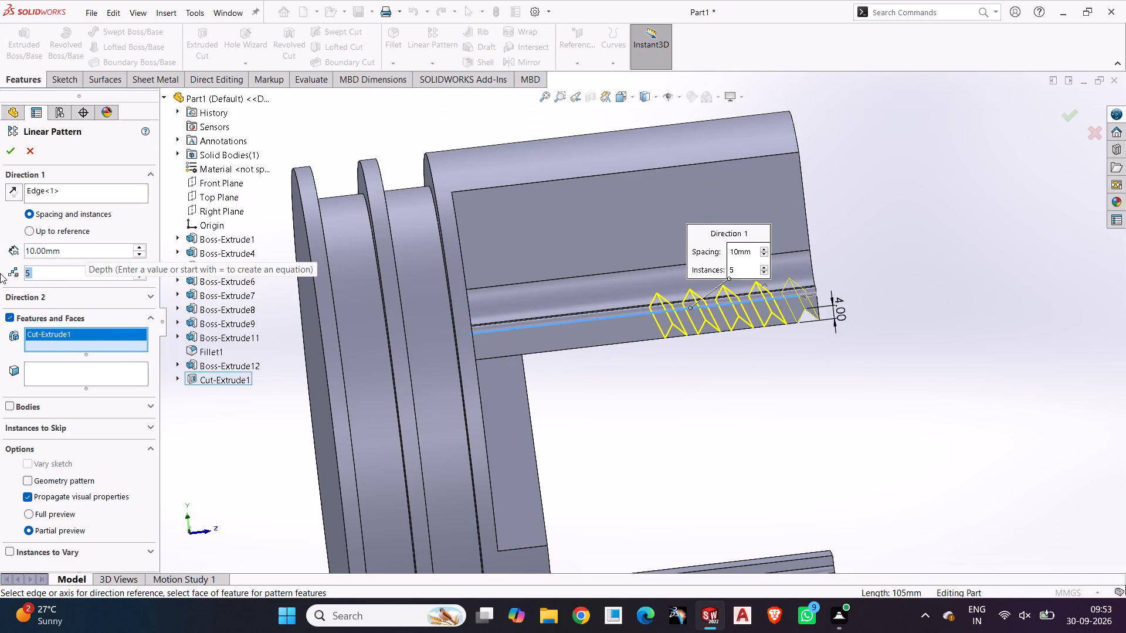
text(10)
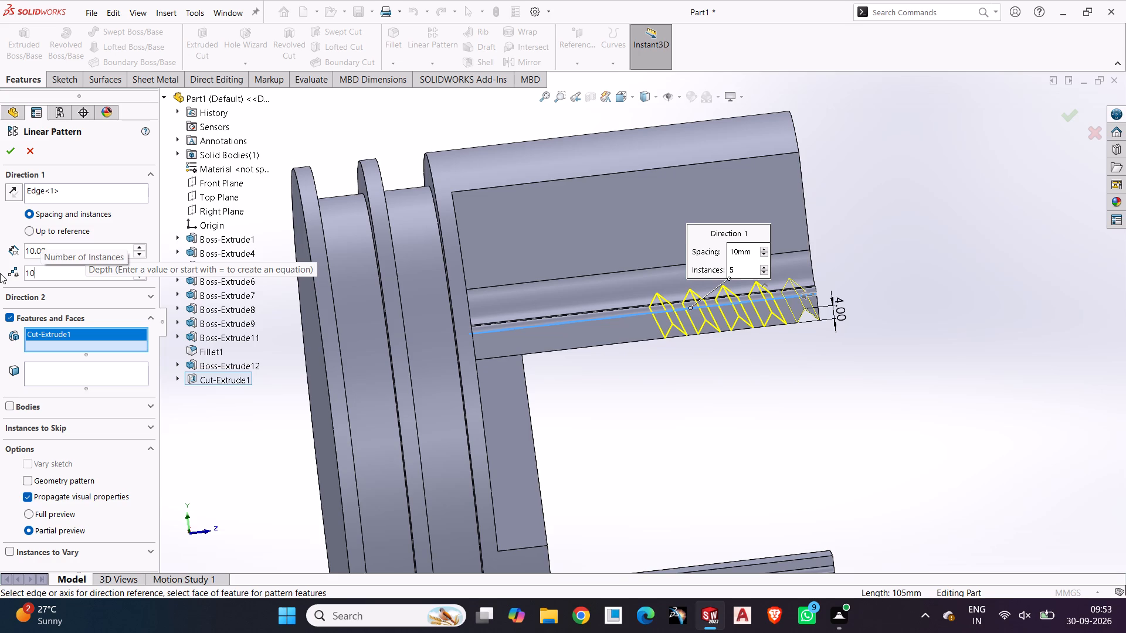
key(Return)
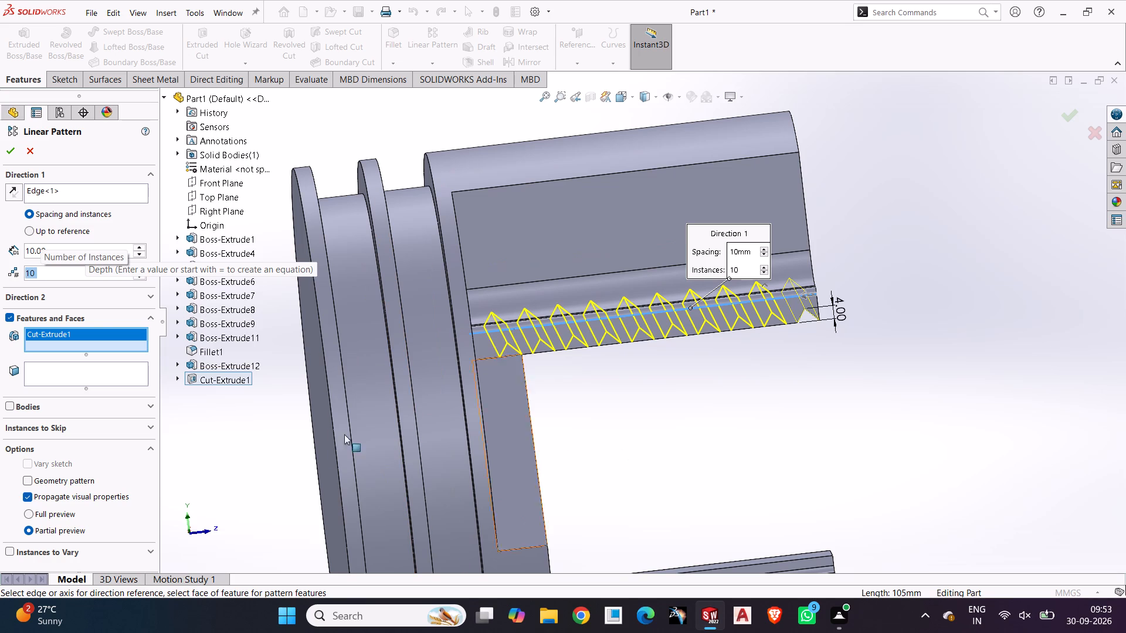
Set the tooth cut's linear pattern to 9 instances and create it.
key(9)
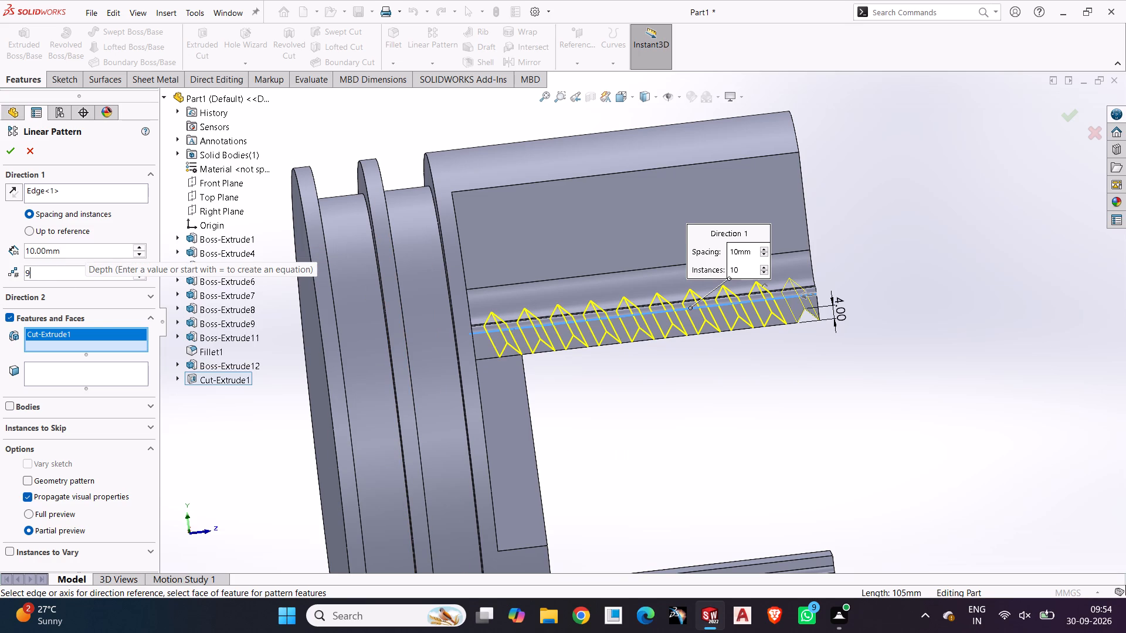
key(Return)
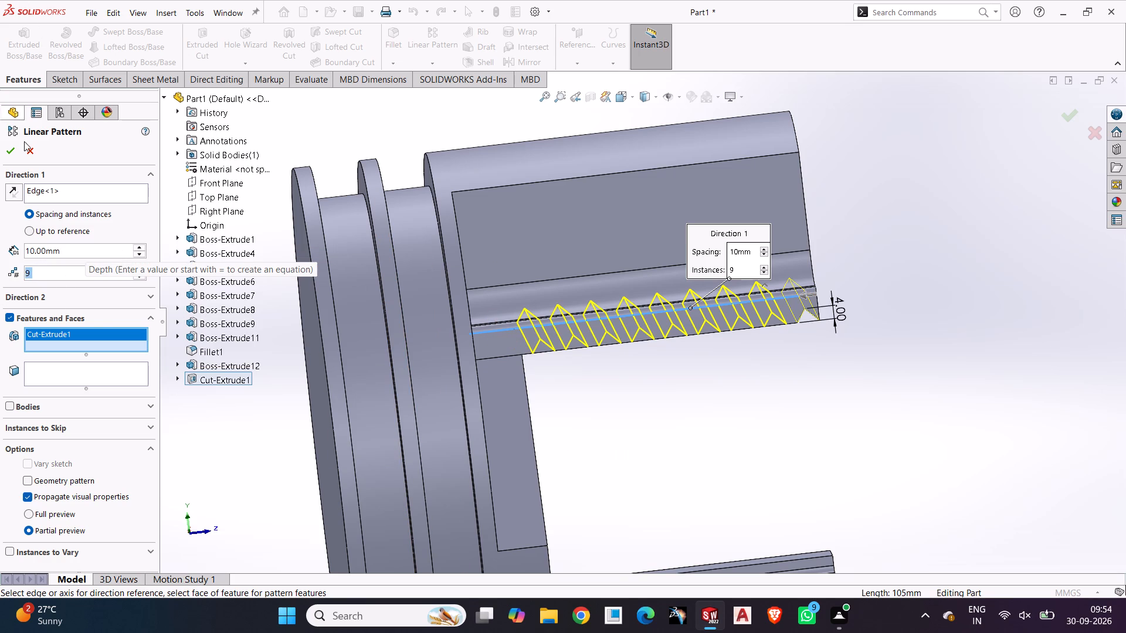
click(7, 153)
click(669, 373)
Examine the patterned teeth on the upper block and their position relative to the other blocks from several angles.
middle_drag(673, 383, 649, 343)
scroll(656, 352, up, 4)
middle_drag(701, 366, 690, 349)
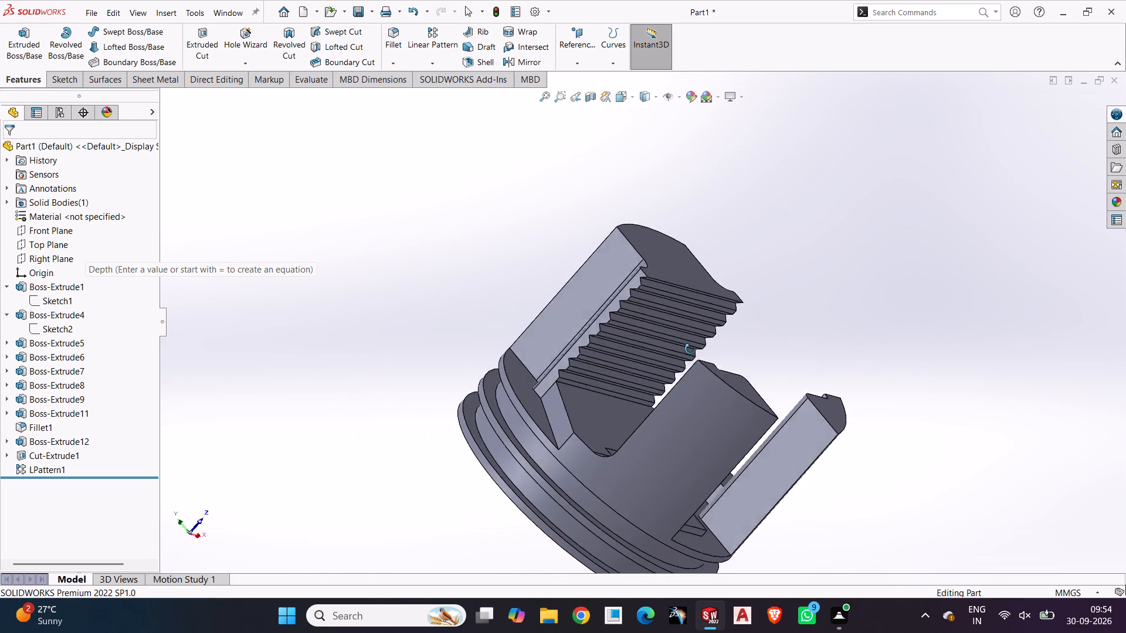
middle_drag(690, 349, 688, 348)
scroll(688, 348, up, 1)
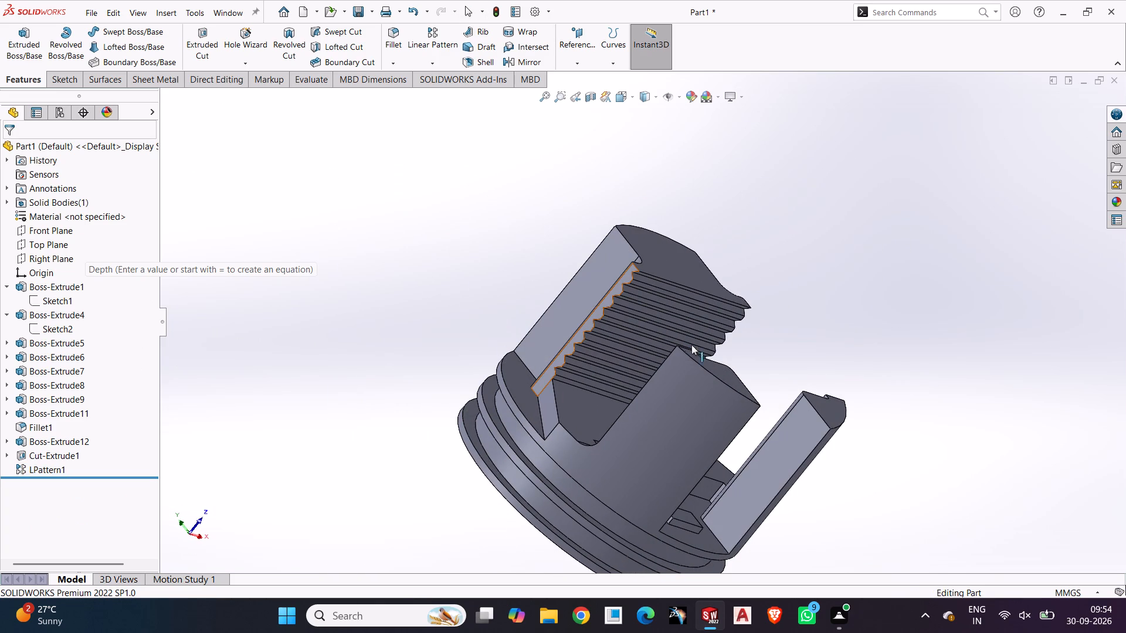
scroll(707, 342, up, 3)
middle_drag(707, 342, 375, 312)
scroll(765, 316, down, 5)
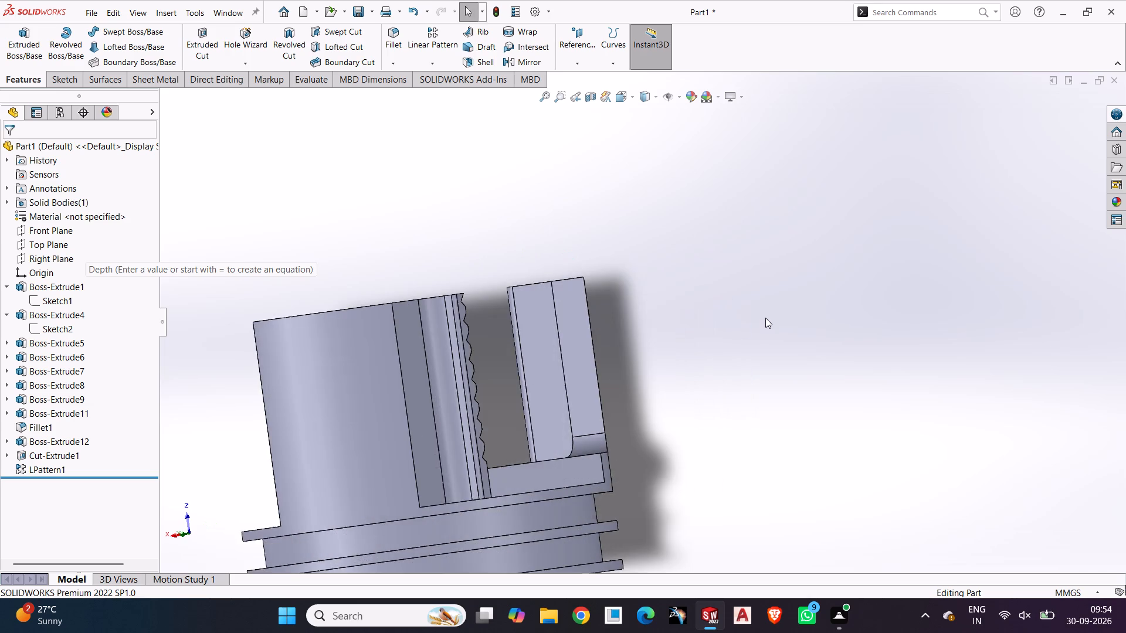
middle_drag(741, 343, 651, 387)
scroll(651, 387, up, 5)
middle_drag(651, 387, 484, 469)
scroll(562, 387, down, 5)
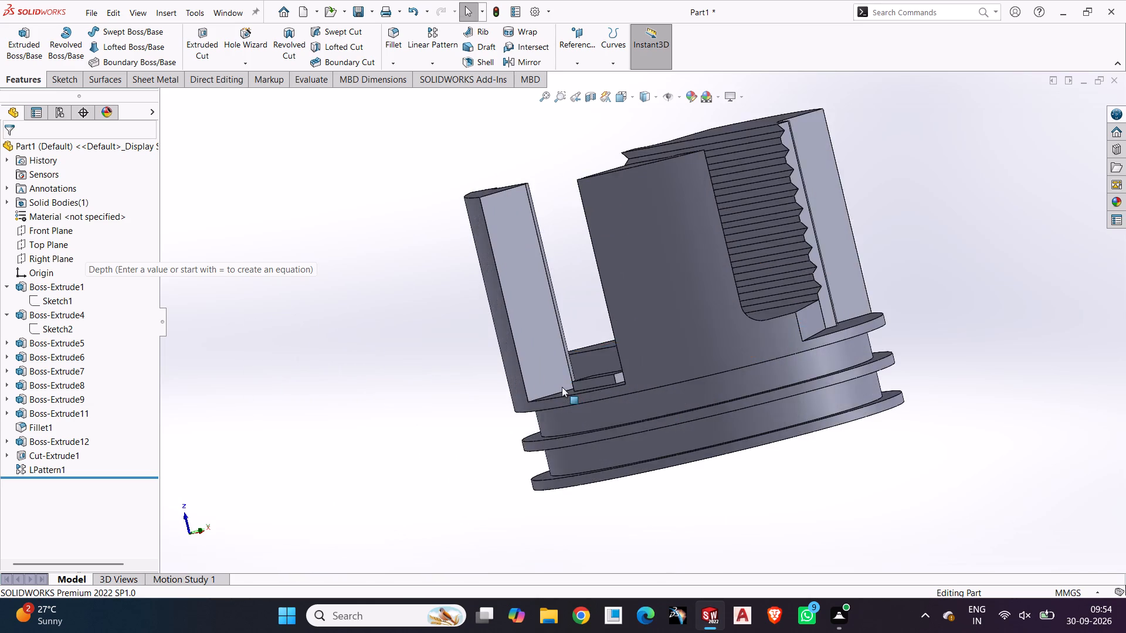
scroll(562, 387, up, 3)
middle_drag(562, 387, 669, 519)
scroll(681, 471, up, 1)
middle_drag(718, 371, 664, 441)
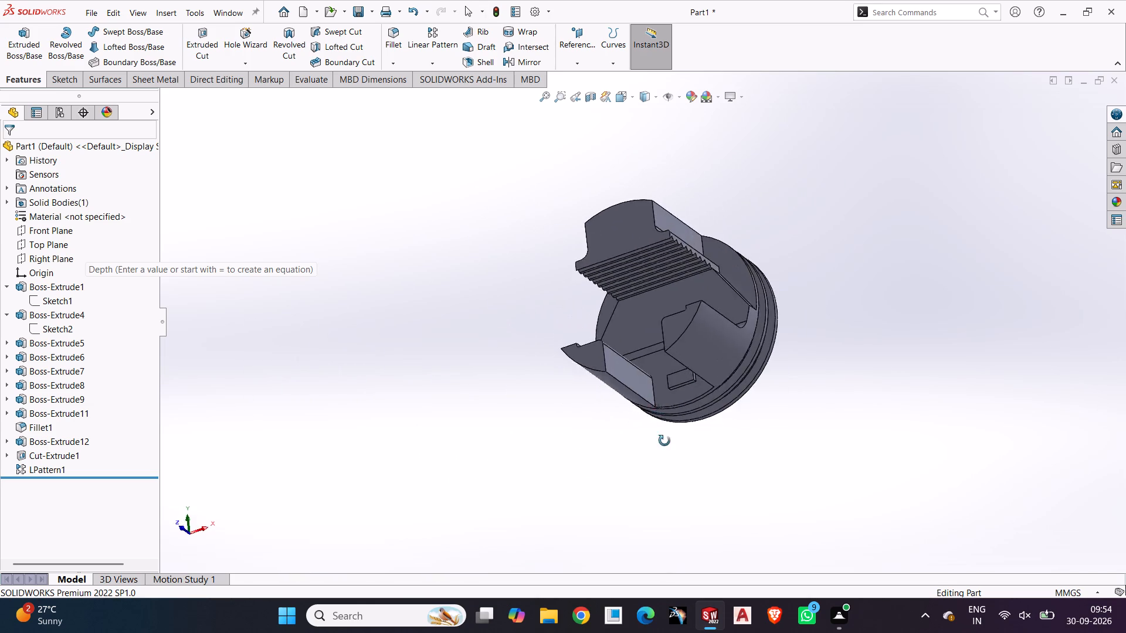
Open a sketch on the flat circular end face on the side opposite the blocks.
middle_drag(664, 441, 674, 480)
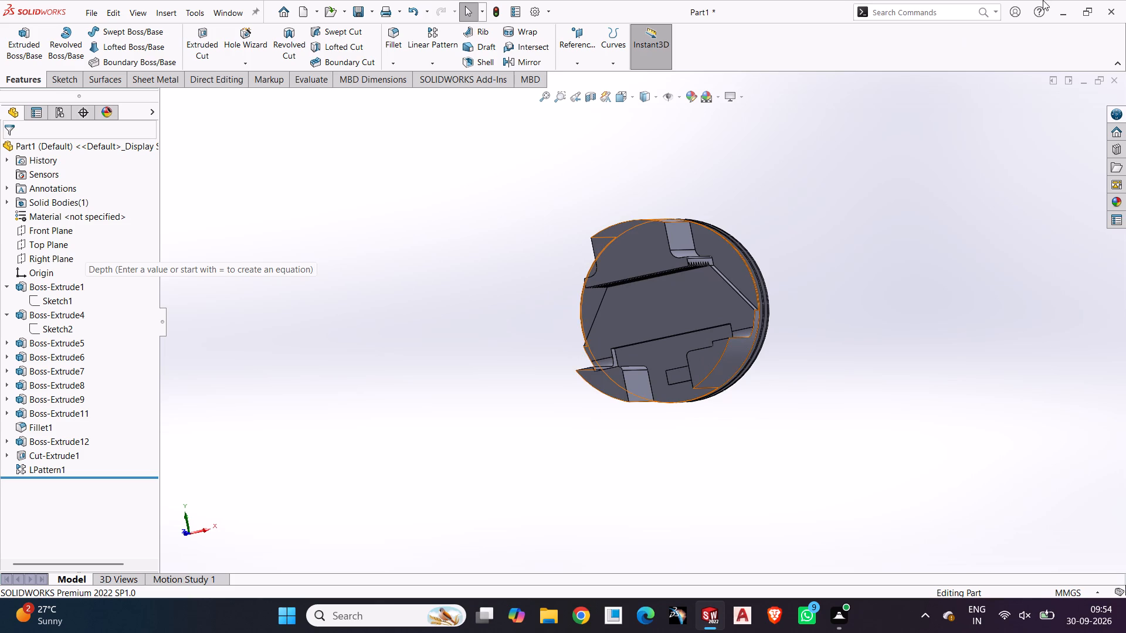
middle_drag(798, 374, 776, 292)
scroll(776, 292, down, 4)
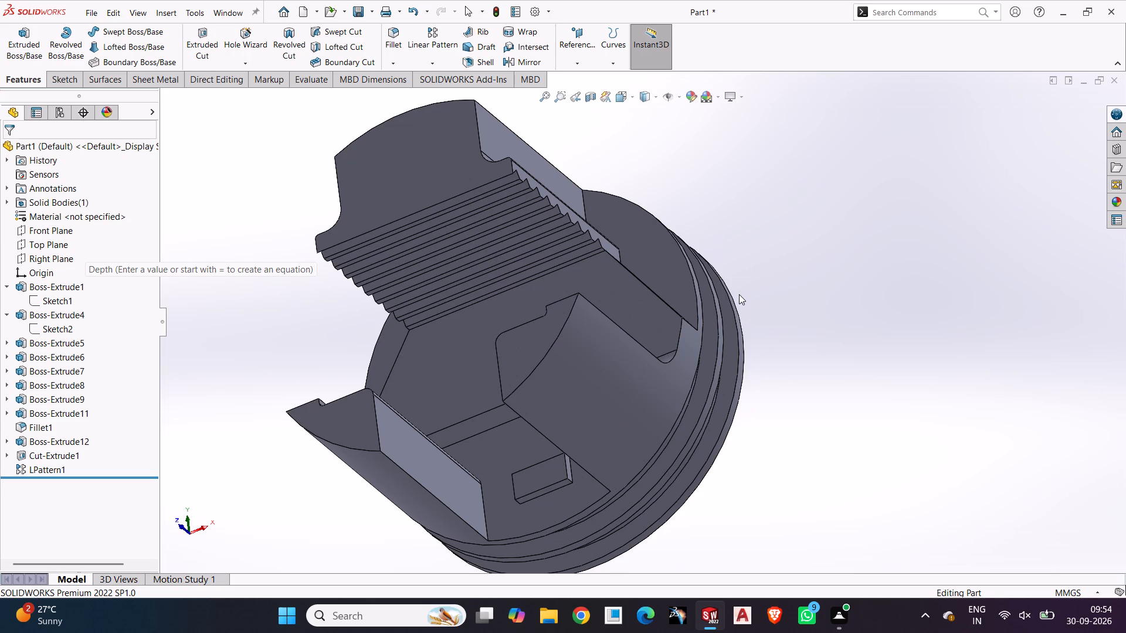
scroll(739, 294, down, 1)
scroll(827, 341, up, 2)
middle_drag(827, 341, 653, 271)
click(568, 349)
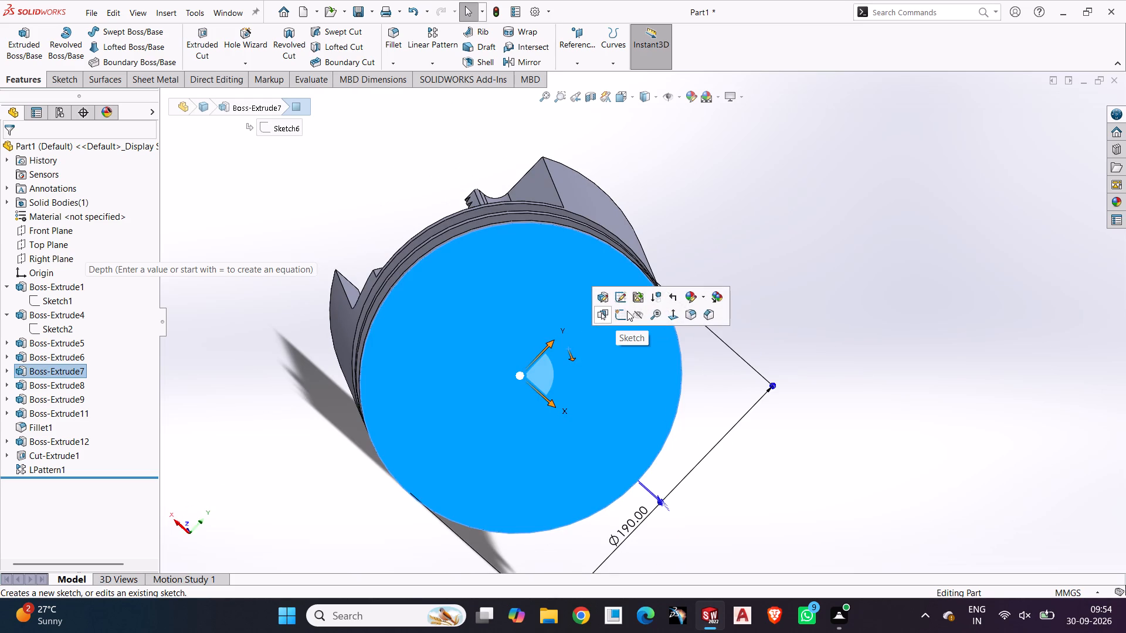
click(619, 315)
click(306, 365)
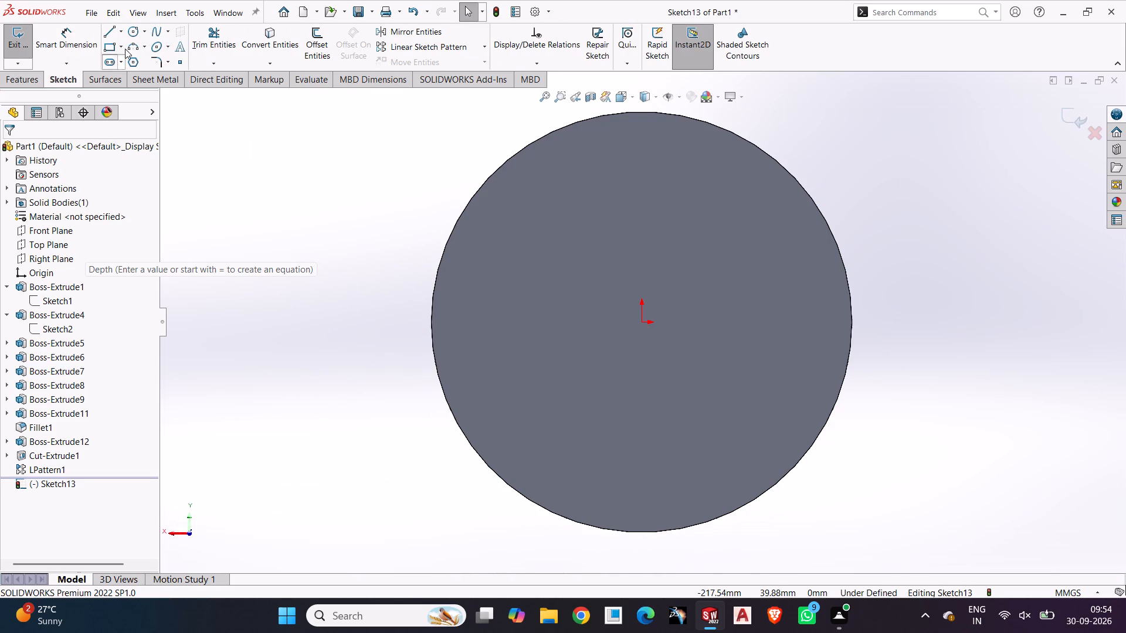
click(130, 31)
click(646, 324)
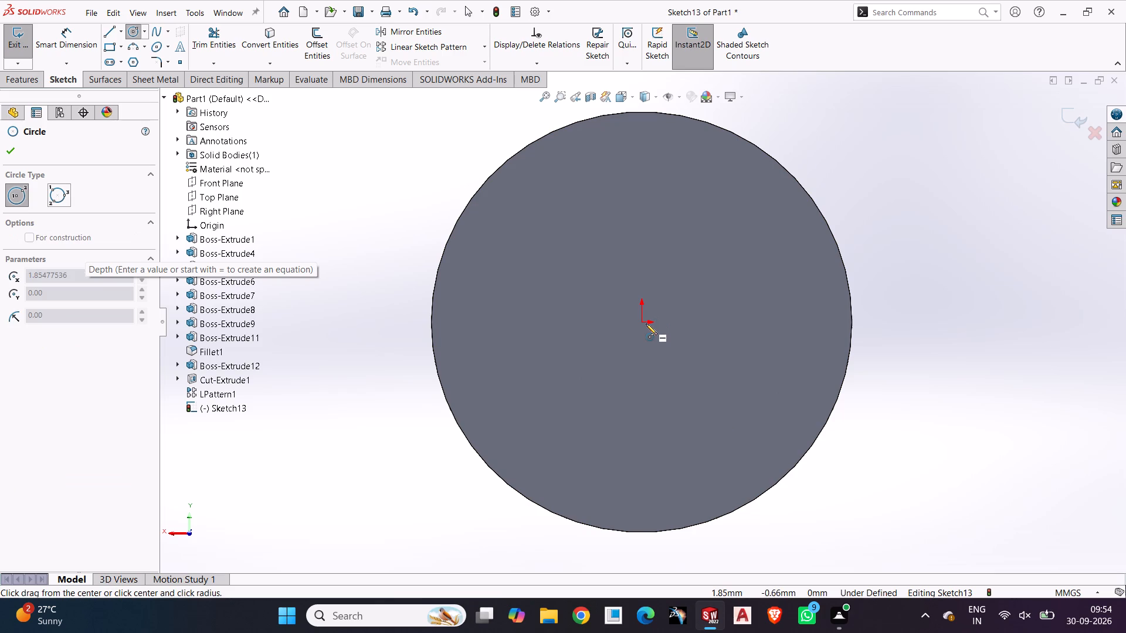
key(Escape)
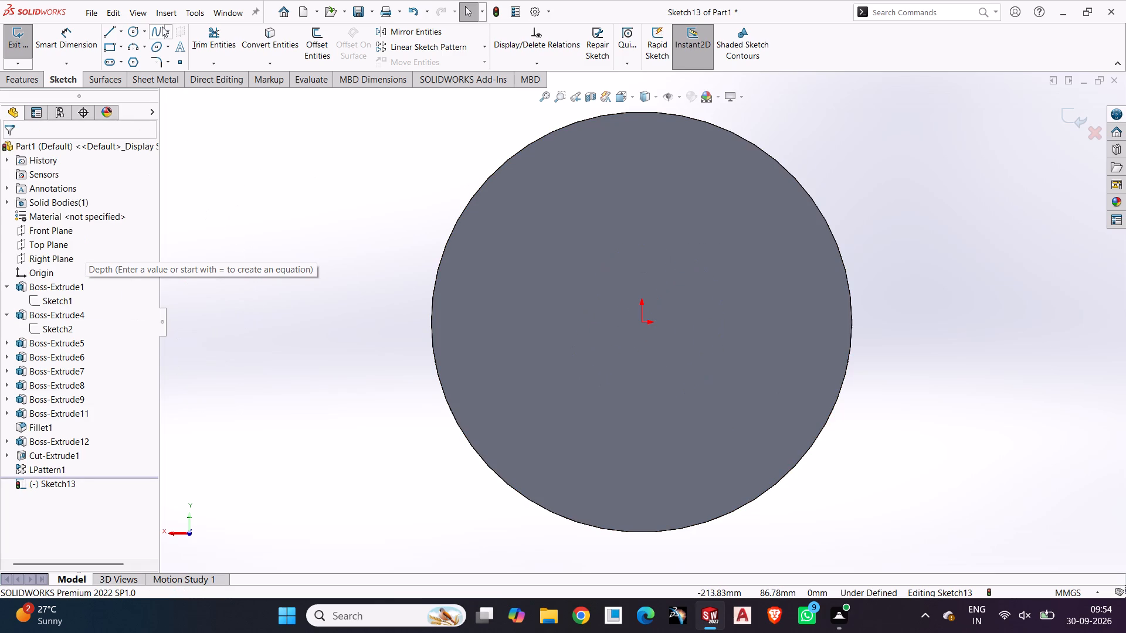
Sketch a circle centred on the origin and dimension its diameter to 120 mm.
click(126, 35)
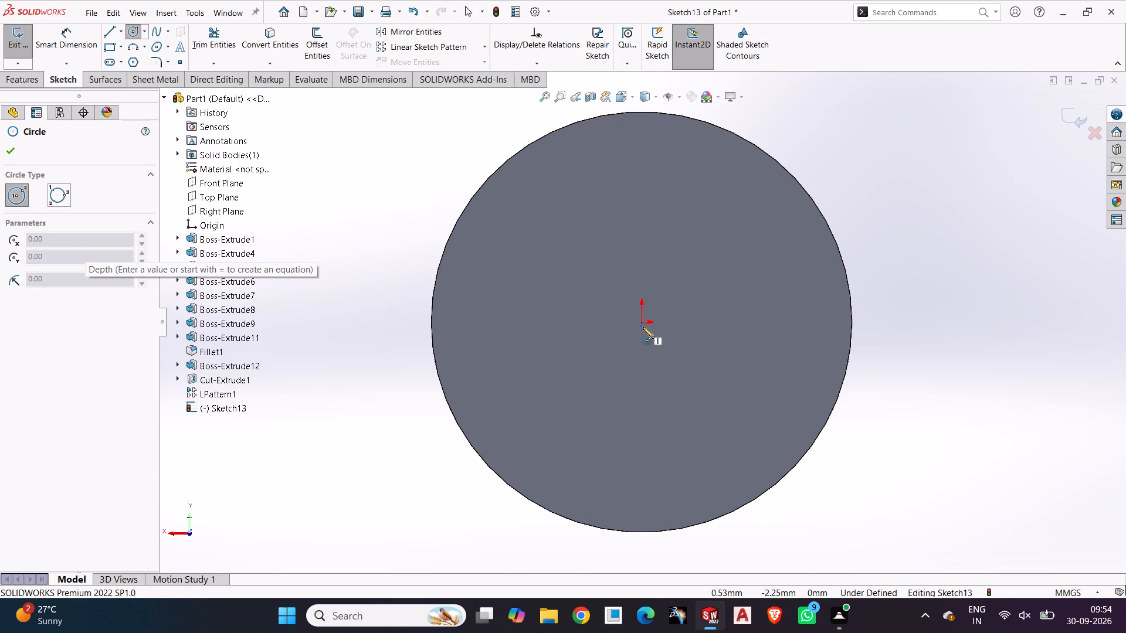
click(643, 324)
click(675, 178)
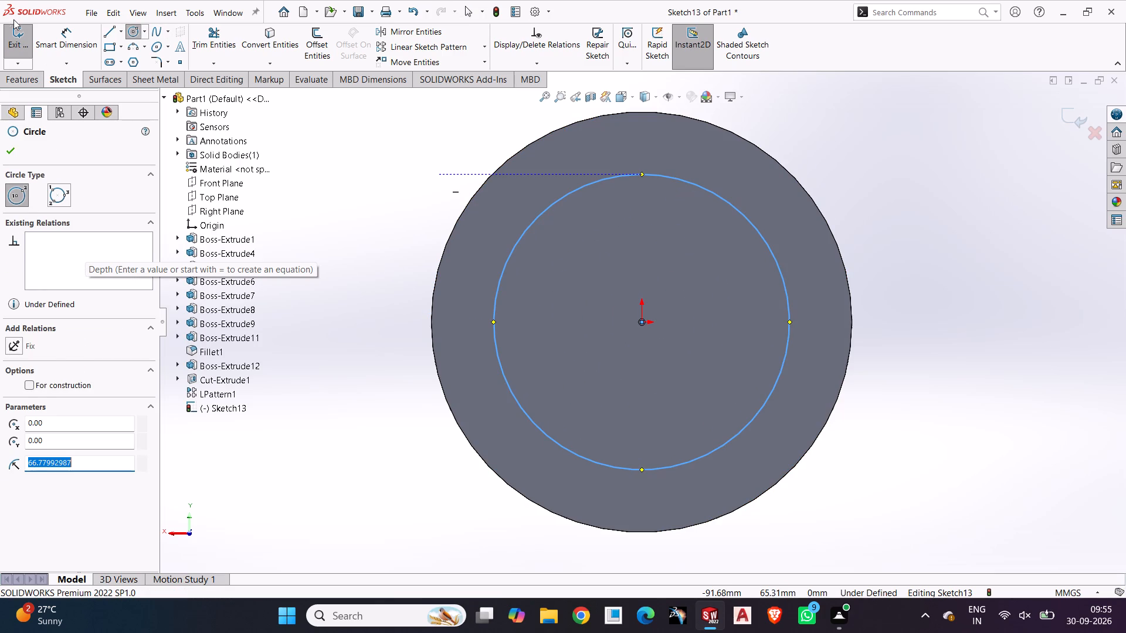
drag(63, 38, 70, 45)
drag(772, 389, 783, 392)
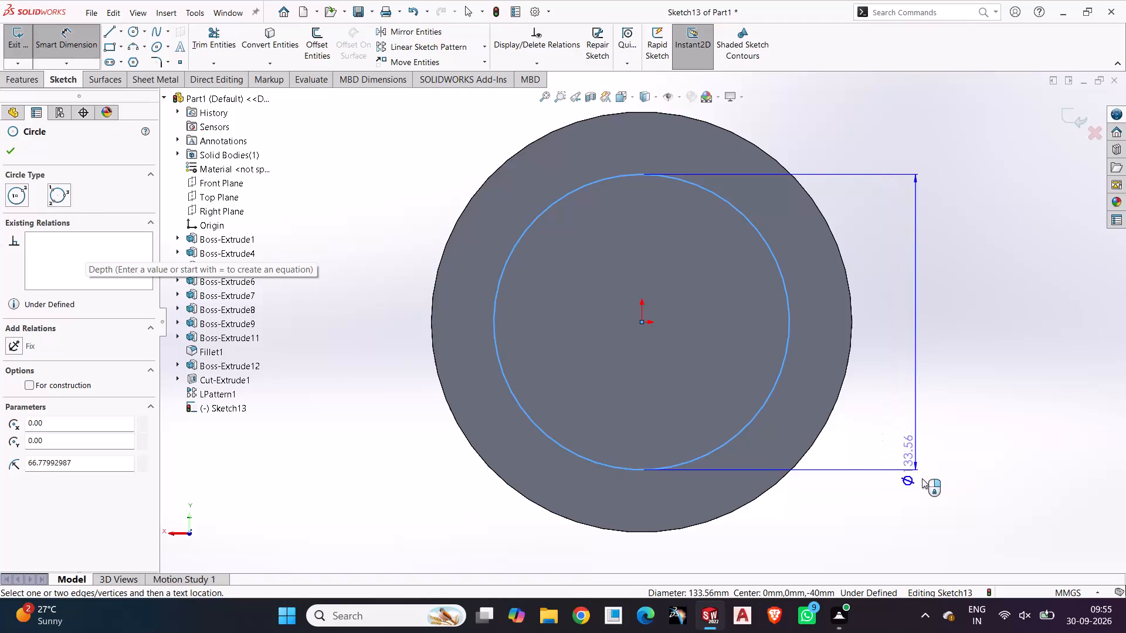
click(922, 481)
text(120)
key(Return)
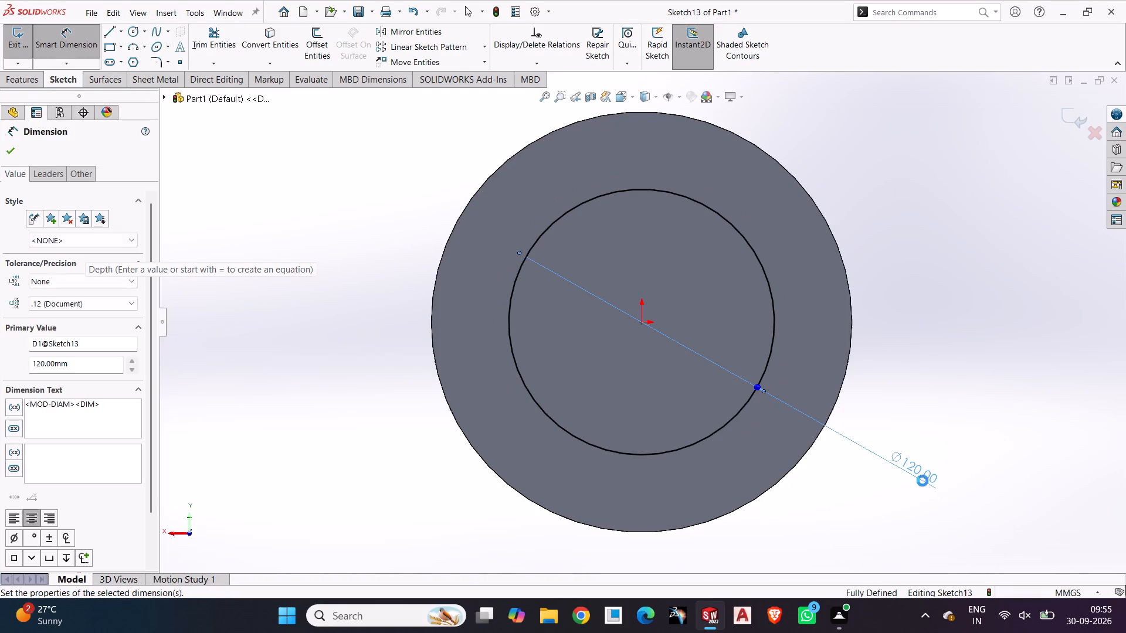
click(1085, 398)
Cut the 120 mm circle into the end face as a blind extruded cut 35 mm deep.
click(33, 87)
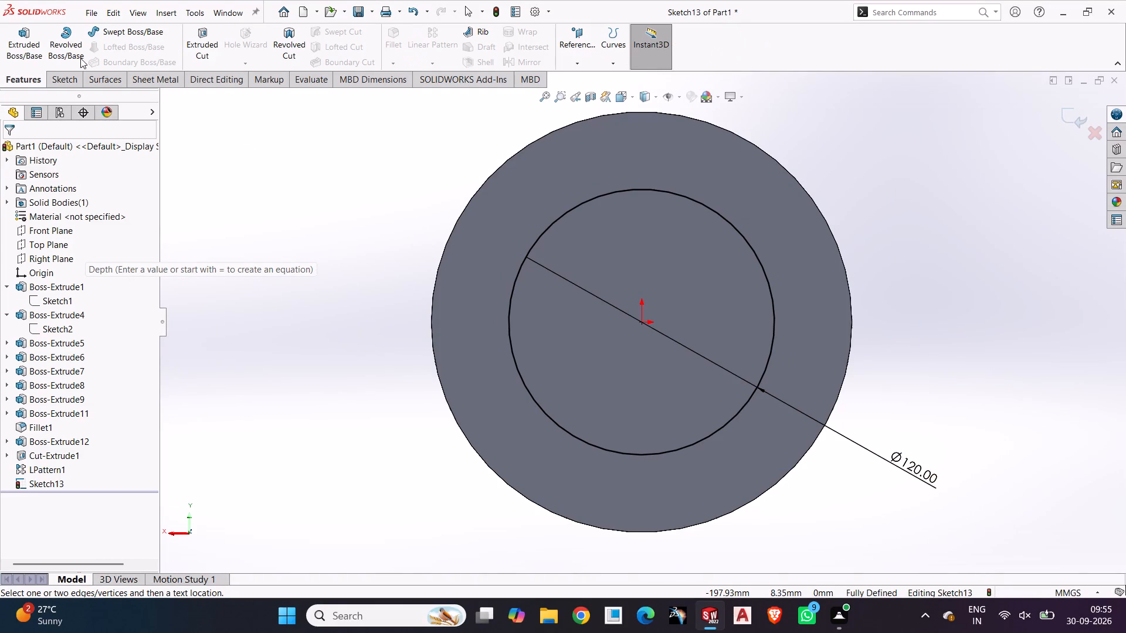
click(204, 48)
middle_drag(323, 419, 362, 443)
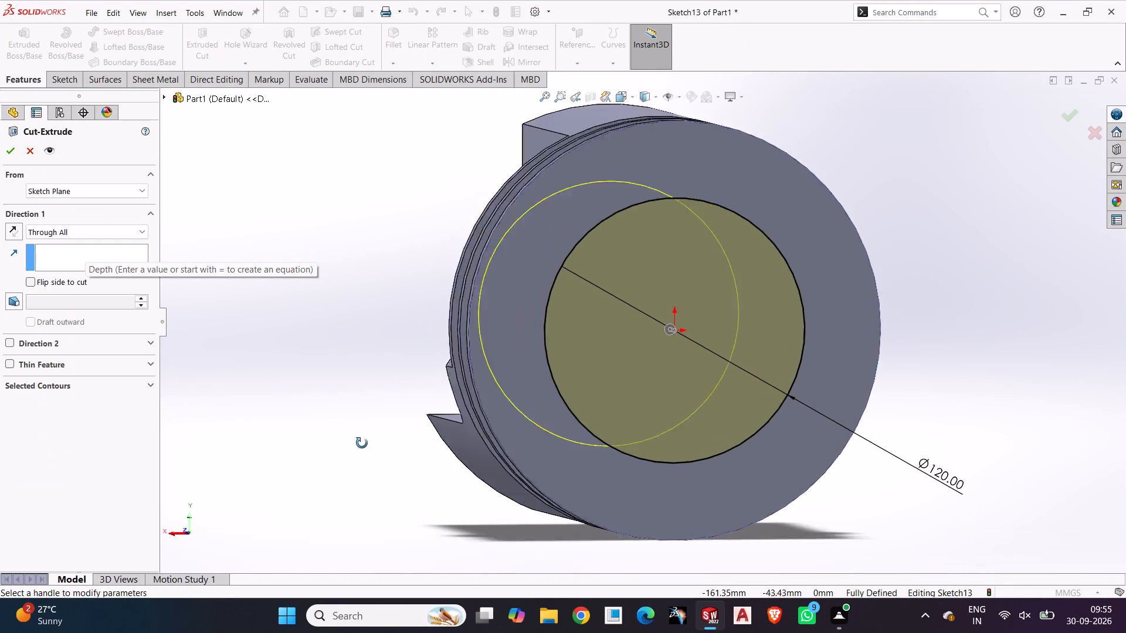
middle_drag(362, 443, 380, 456)
click(130, 233)
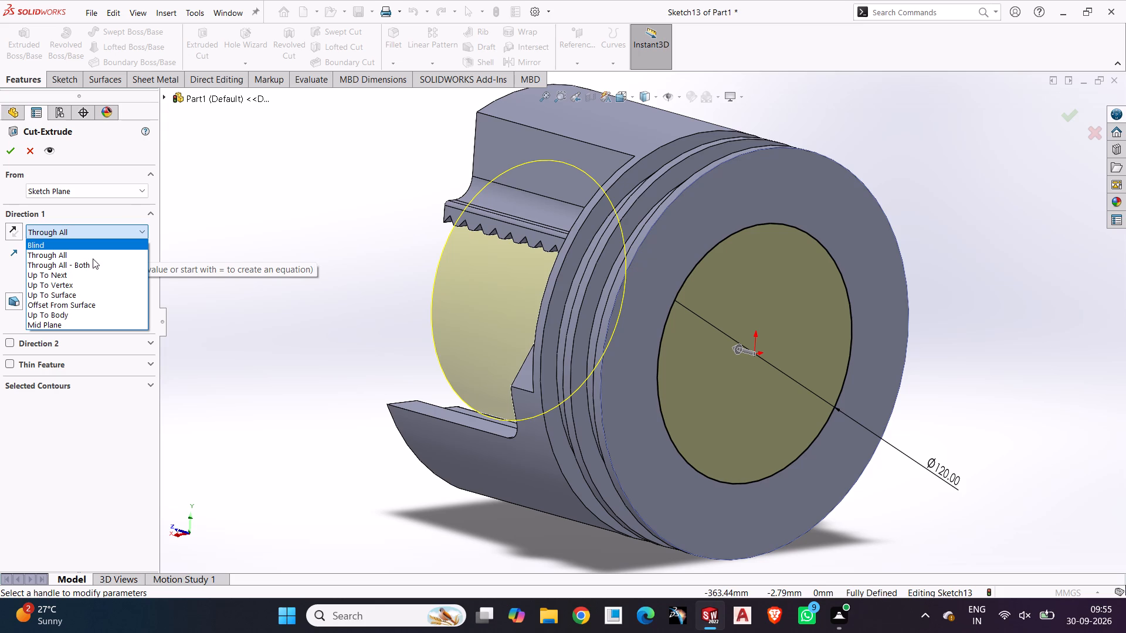
click(89, 238)
click(102, 235)
click(76, 244)
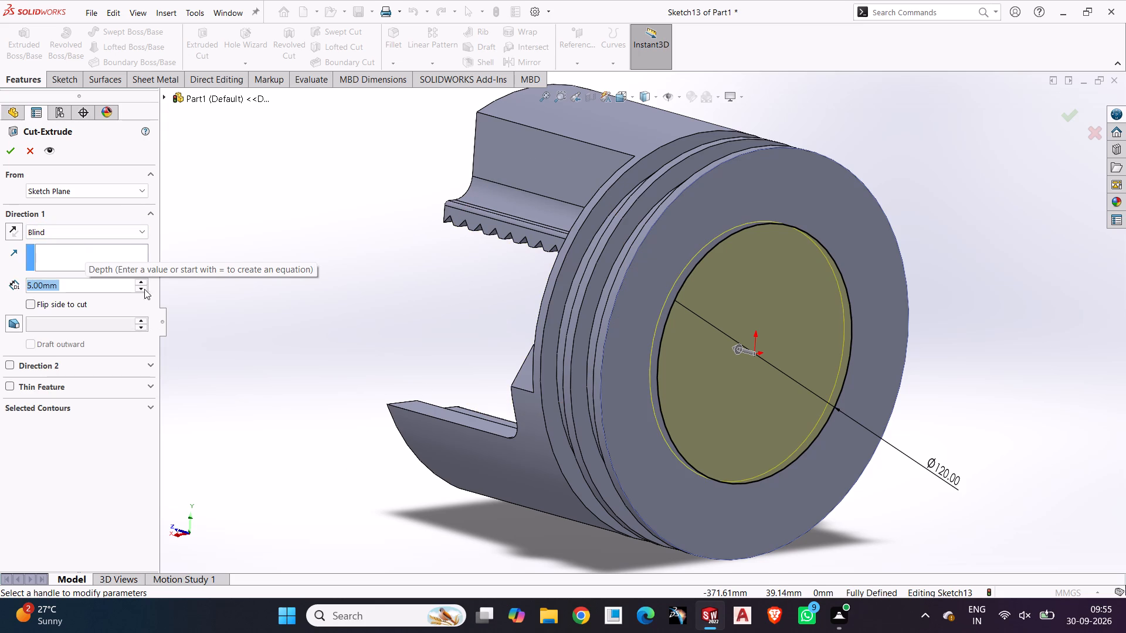
triple_click(142, 280)
middle_drag(305, 419, 360, 459)
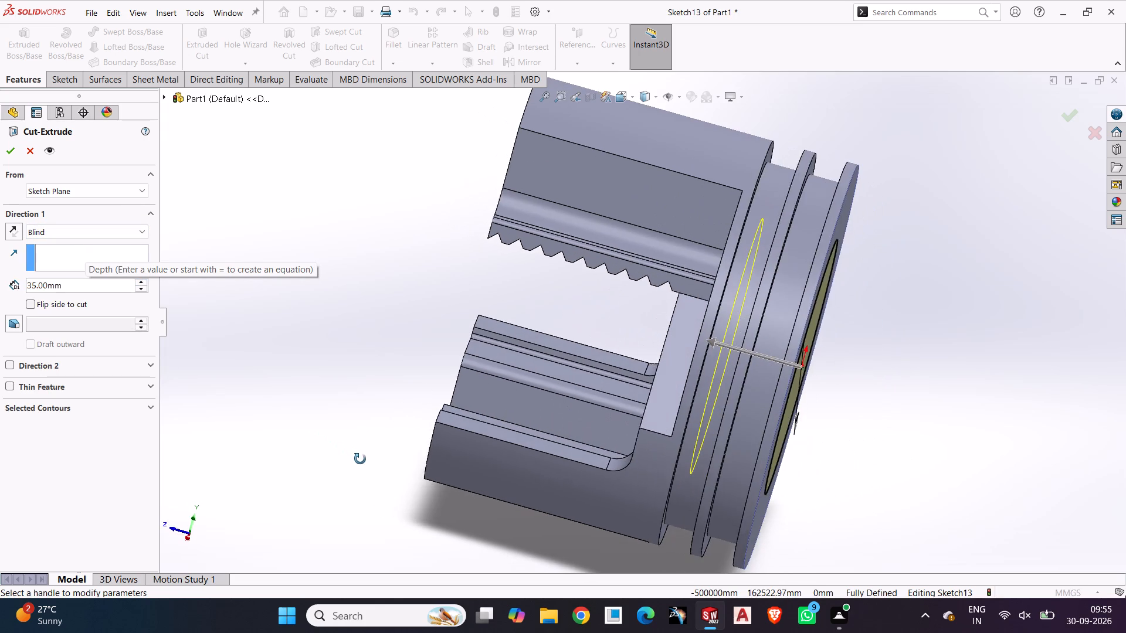
middle_drag(360, 459, 350, 459)
click(14, 154)
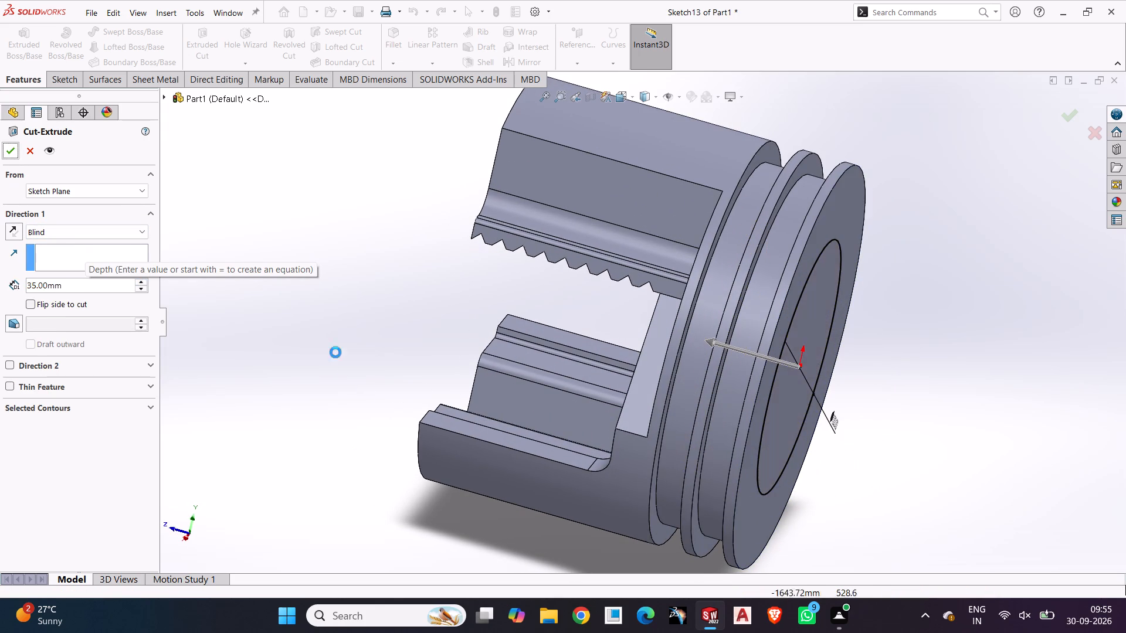
click(319, 403)
Set up a symmetric fillet with a 5 mm radius on the inner bottom edge of the circular recess.
middle_drag(316, 434, 216, 358)
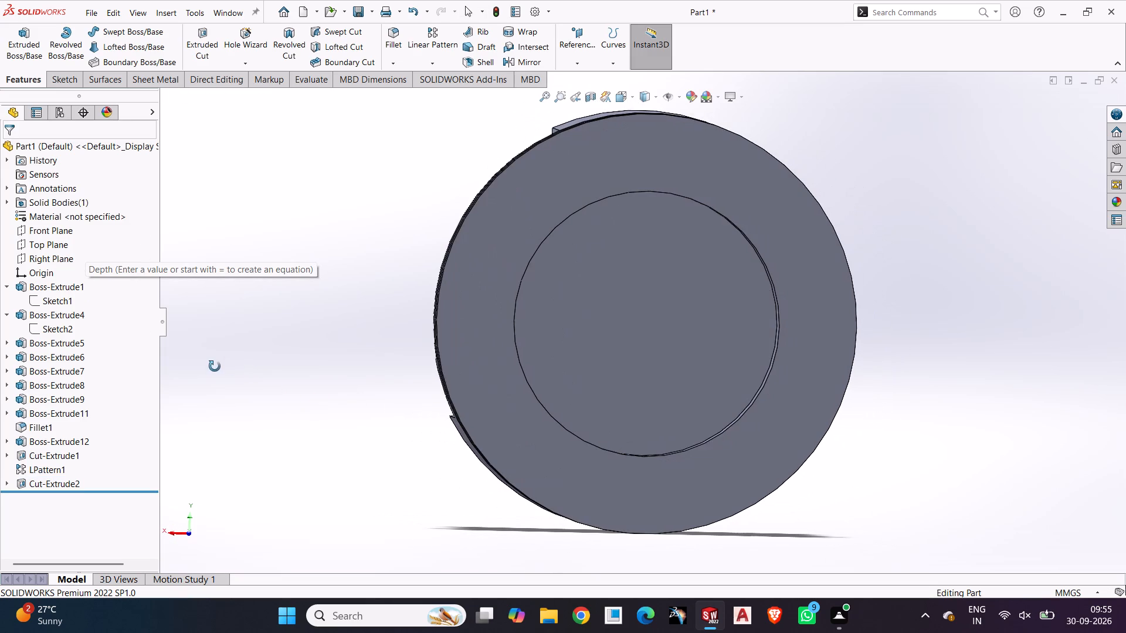
click(392, 42)
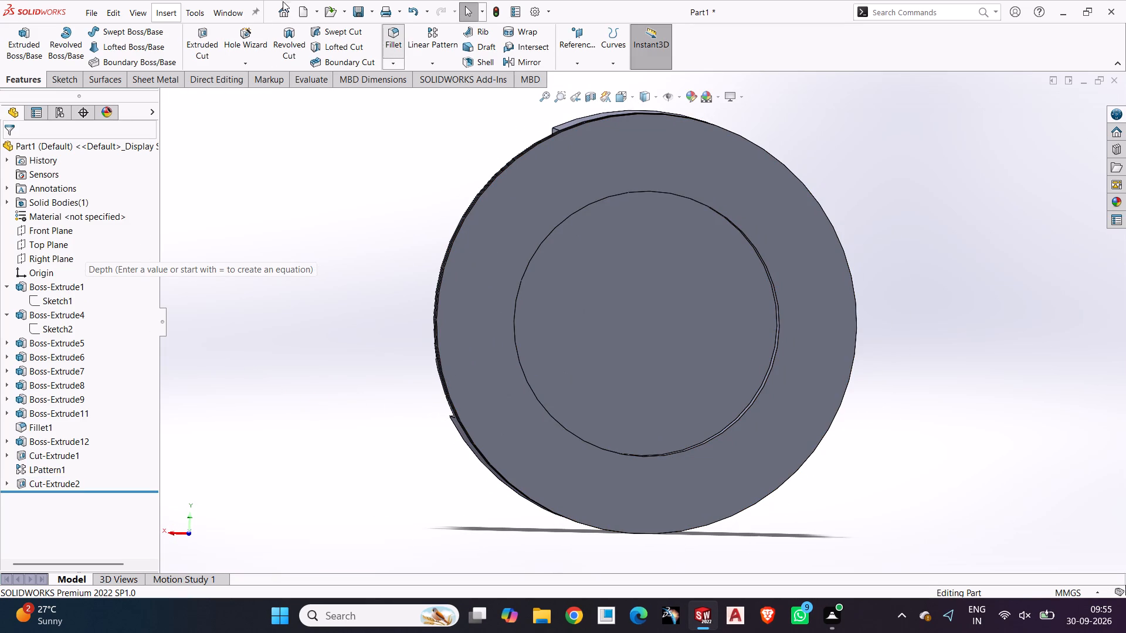
click(395, 52)
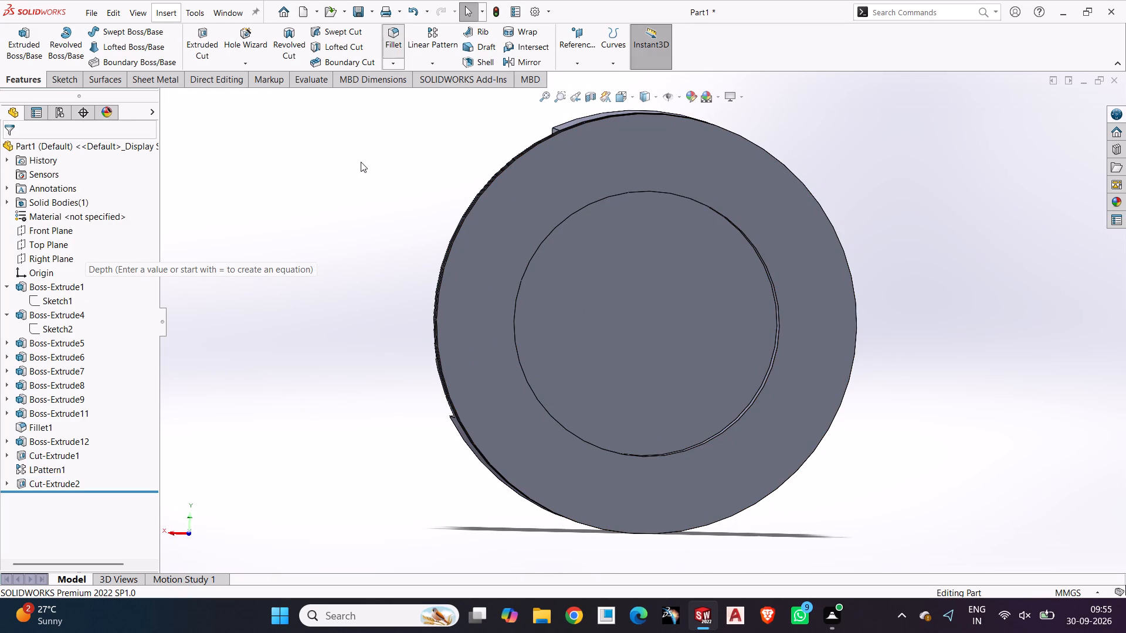
click(361, 162)
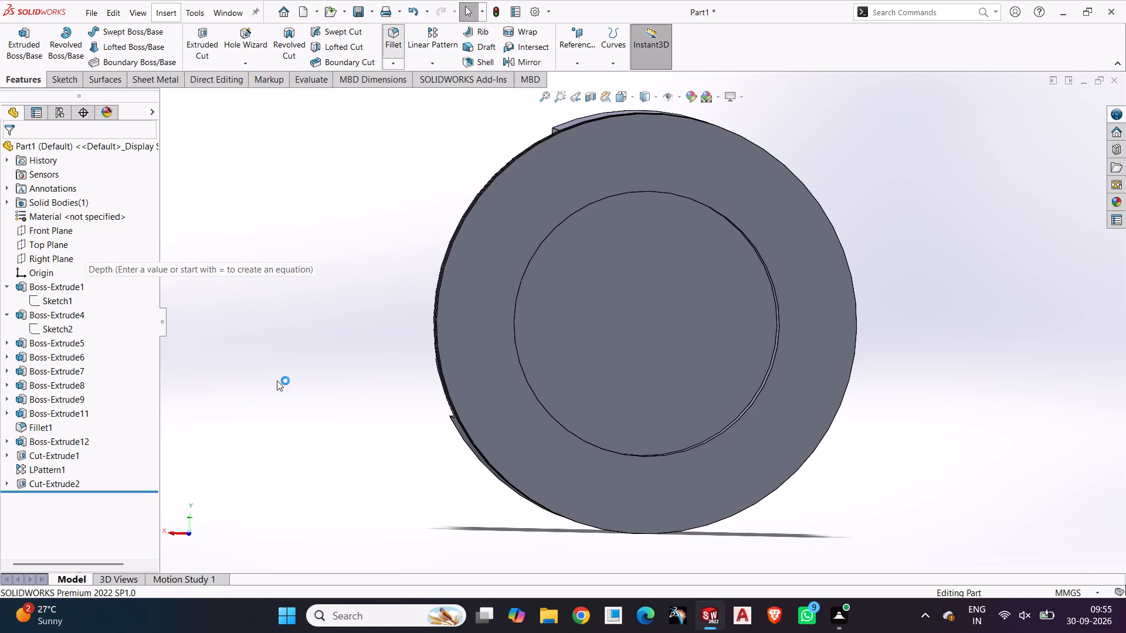
middle_drag(349, 390, 287, 365)
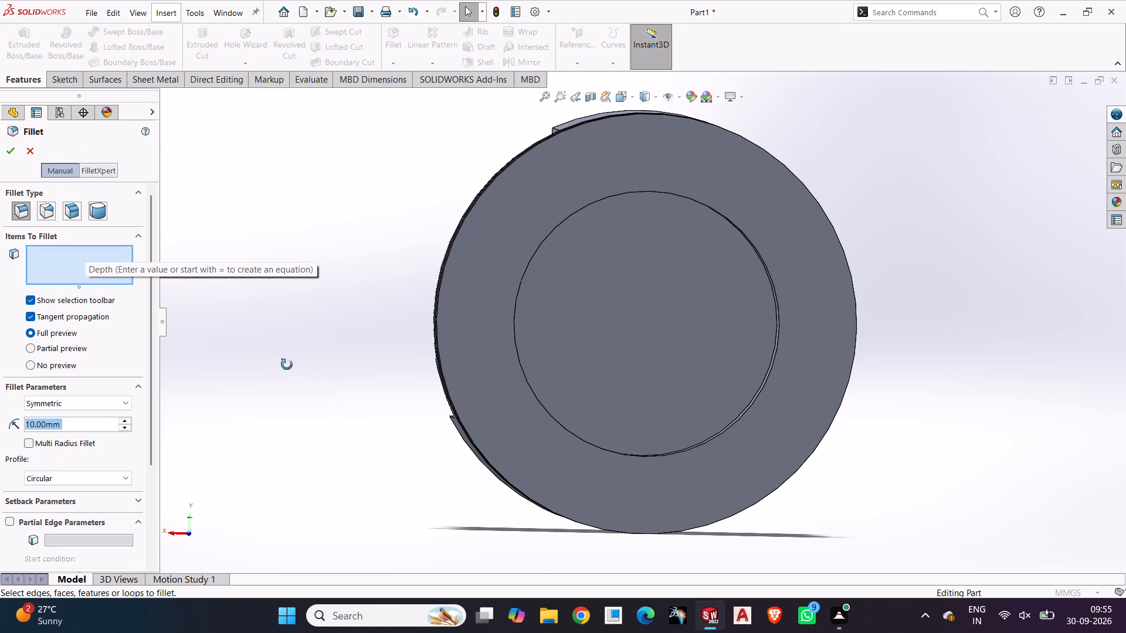
middle_drag(287, 365, 277, 364)
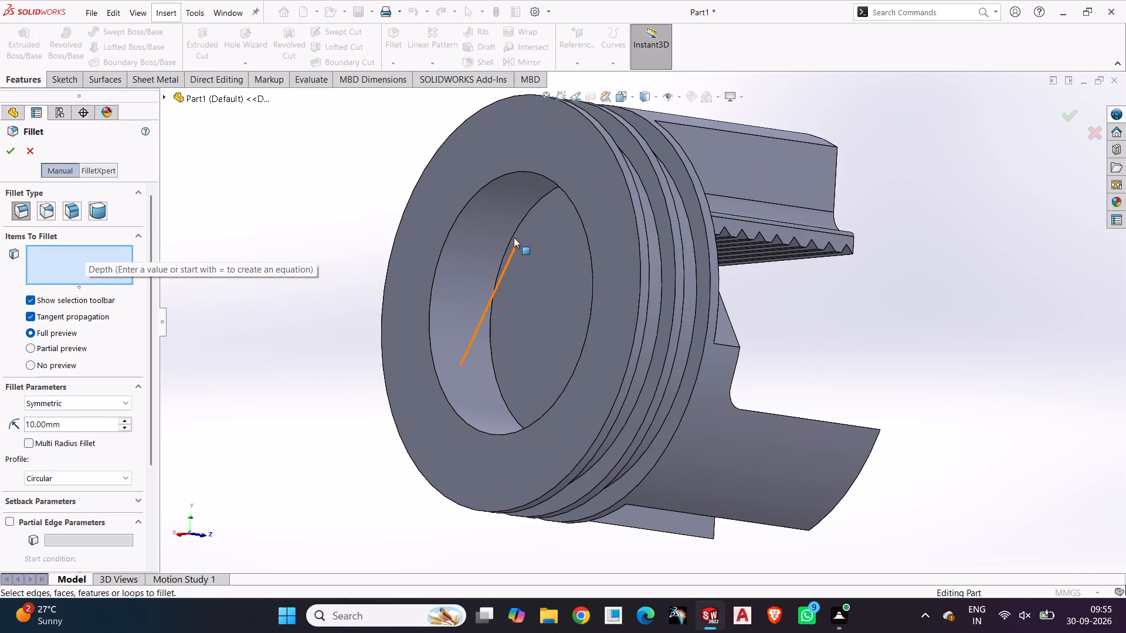
click(514, 231)
middle_drag(338, 343, 365, 365)
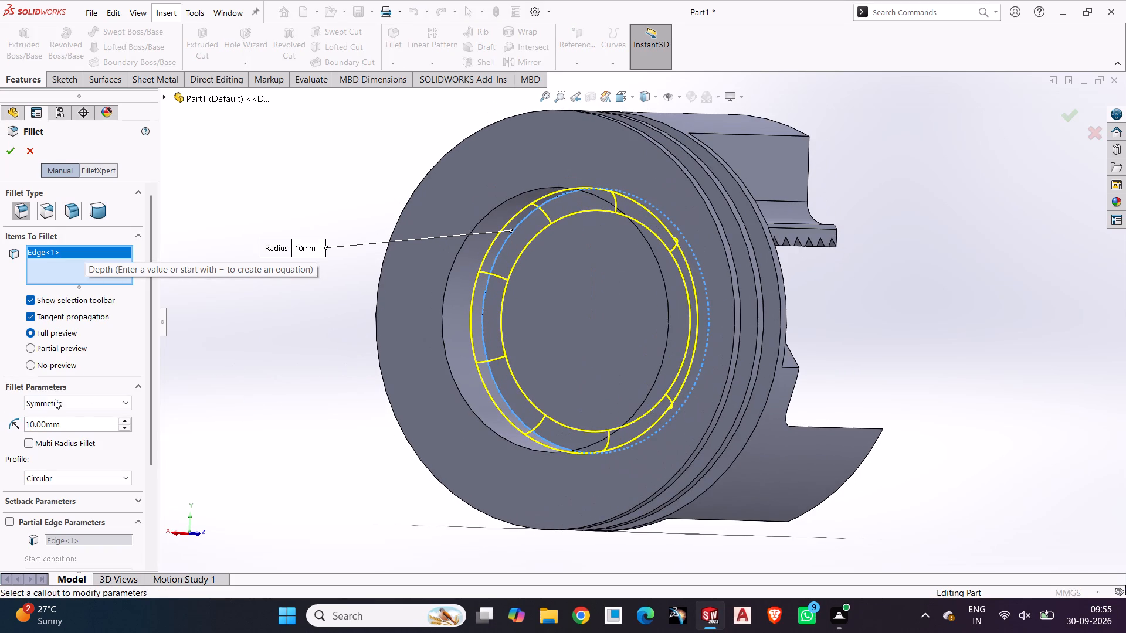
drag(82, 414, 46, 430)
drag(72, 417, 0, 427)
drag(83, 411, 49, 425)
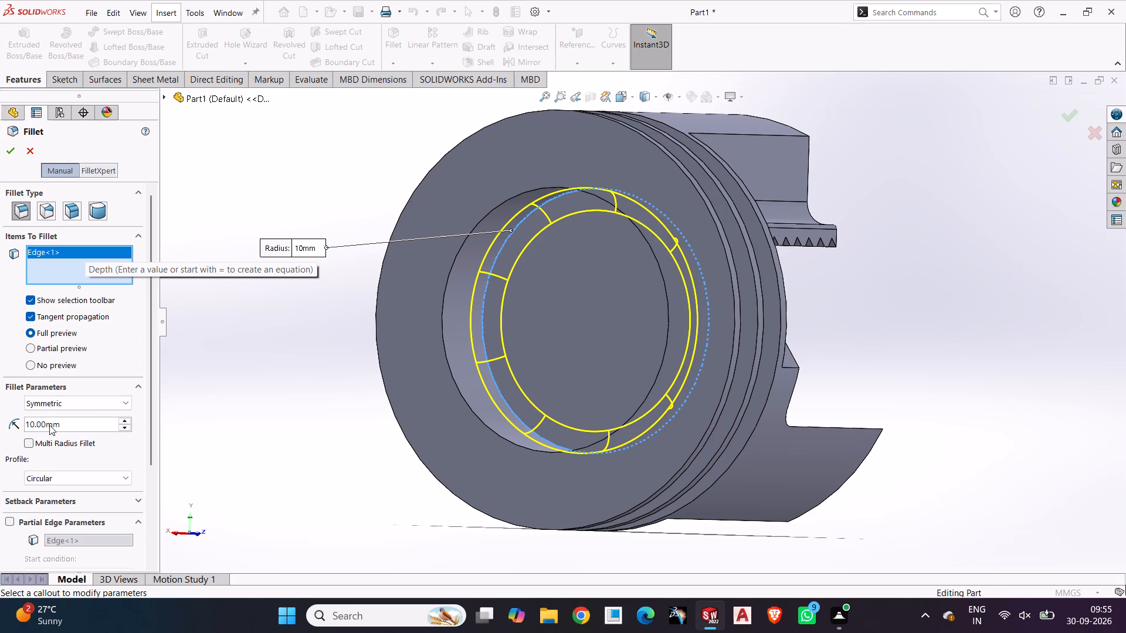
drag(49, 425, 41, 427)
click(73, 421)
drag(73, 426, 0, 423)
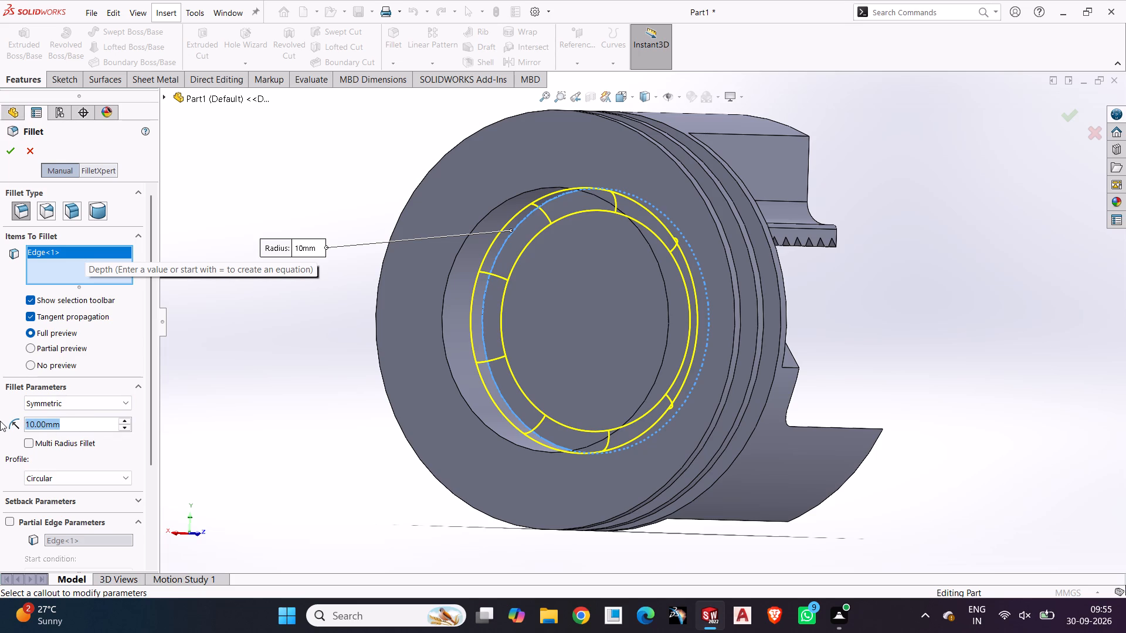
key(5)
key(Return)
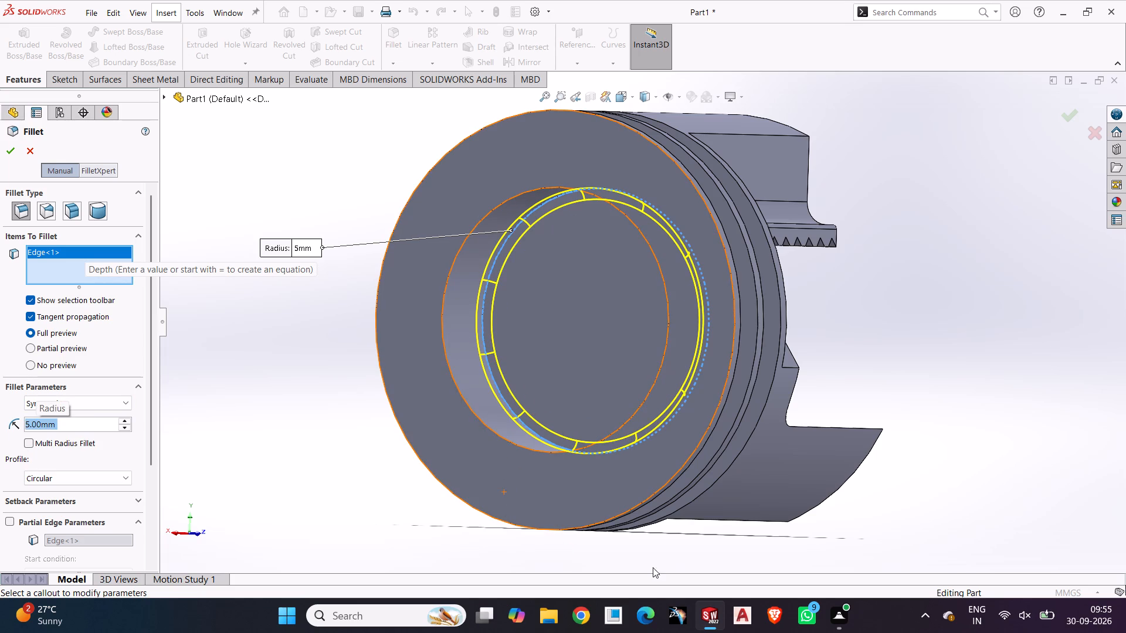
Add the cylindrical floor faces of the two outer ring grooves to the 5 mm fillet and create it.
middle_drag(763, 557, 689, 547)
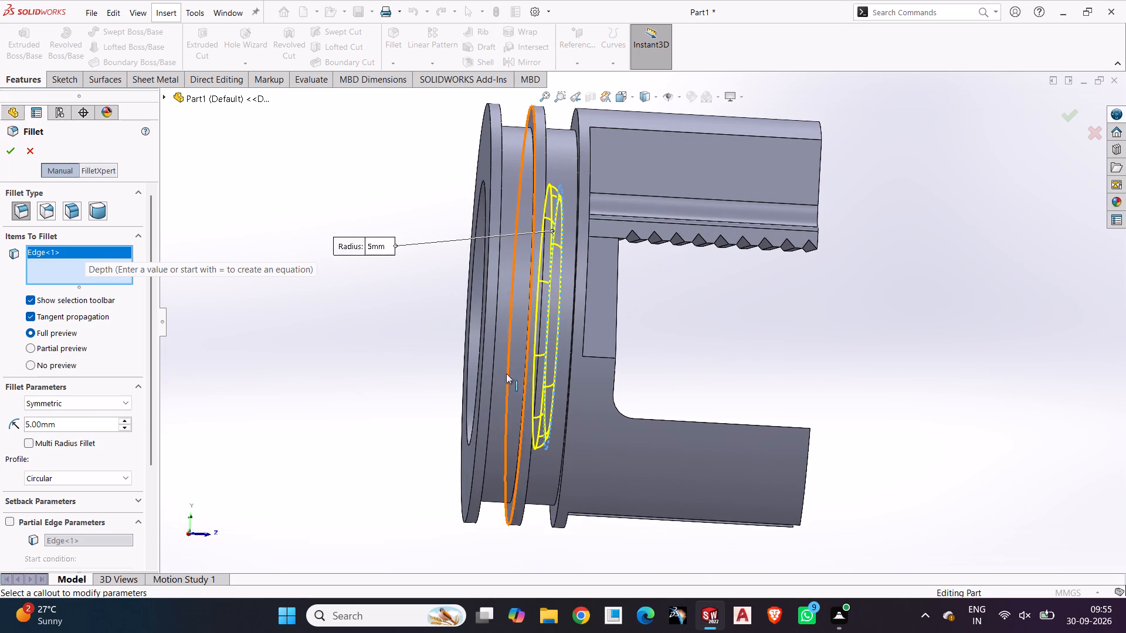
click(503, 358)
click(559, 311)
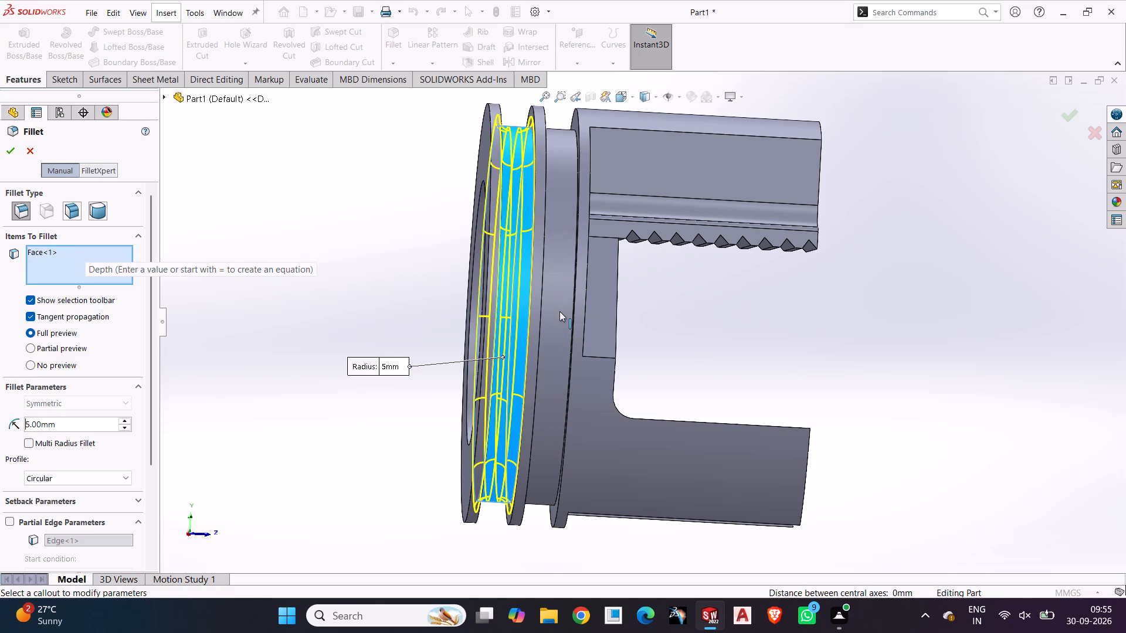
click(559, 311)
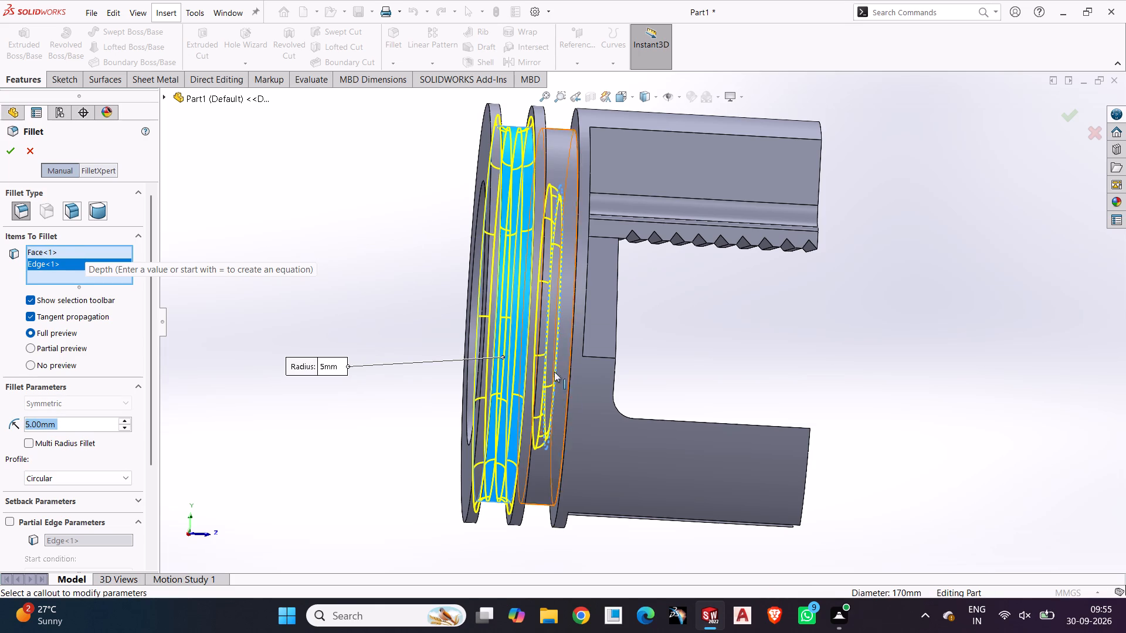
click(560, 143)
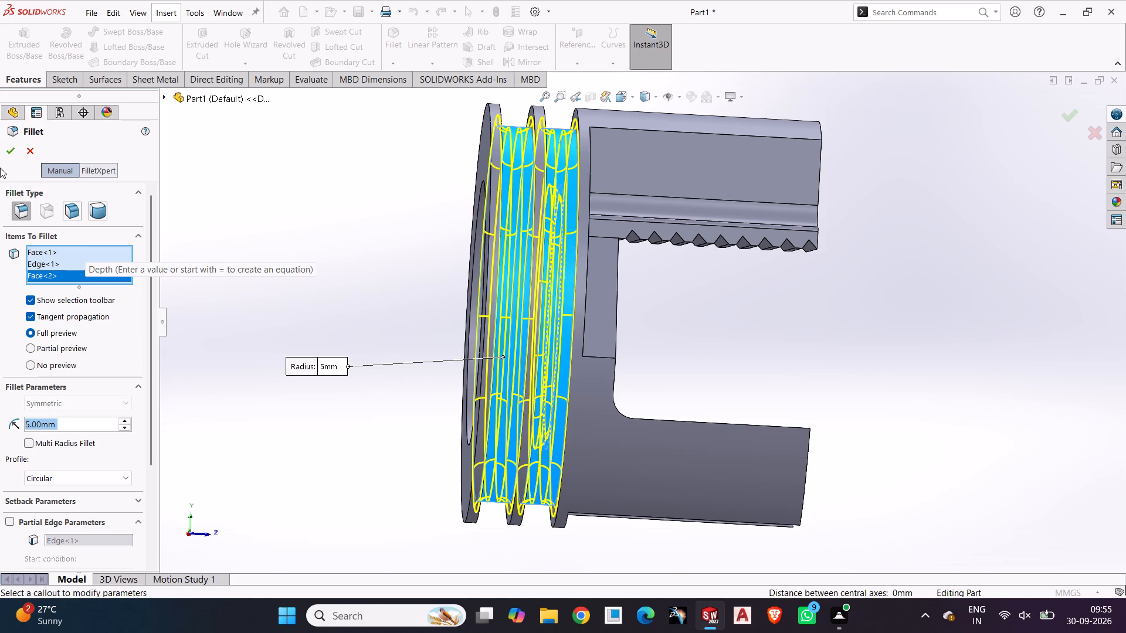
click(14, 149)
click(313, 147)
Set up a 2 mm symmetric fillet on the base edges of the toothed block and the adjoining angled plate edges, on both sides.
middle_drag(348, 201, 460, 351)
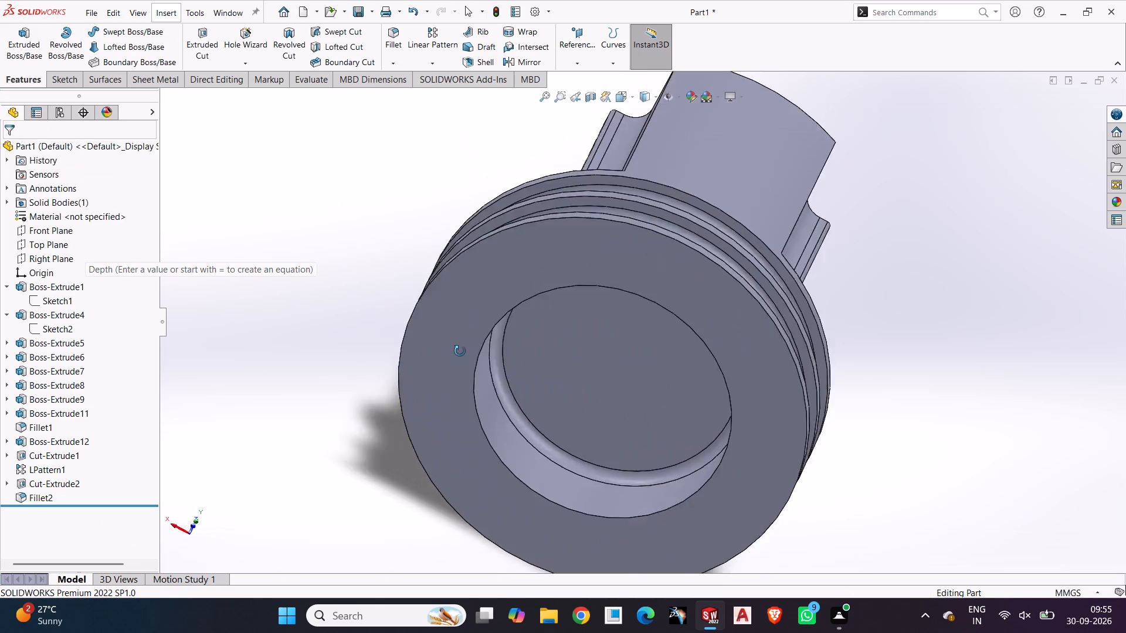
middle_drag(460, 351, 769, 483)
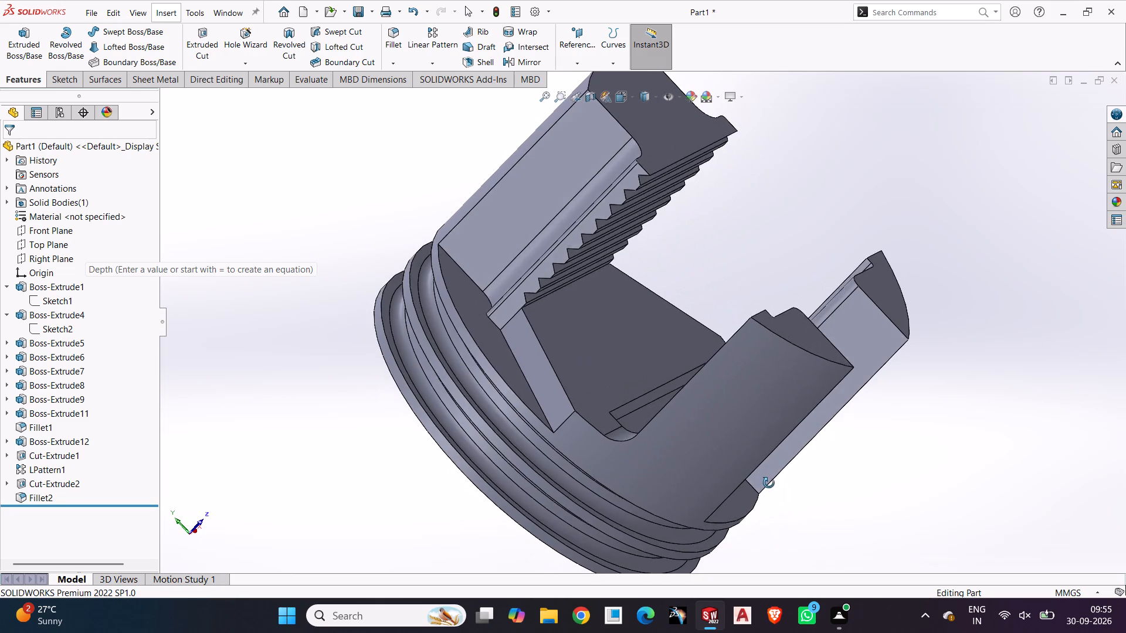
middle_drag(769, 483, 754, 420)
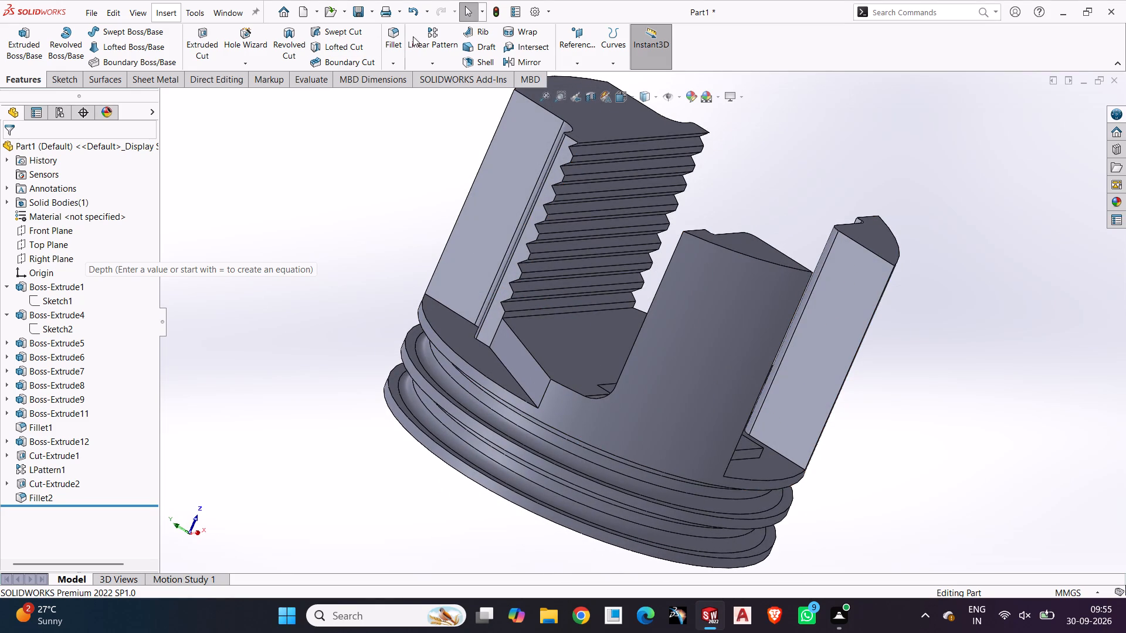
click(391, 35)
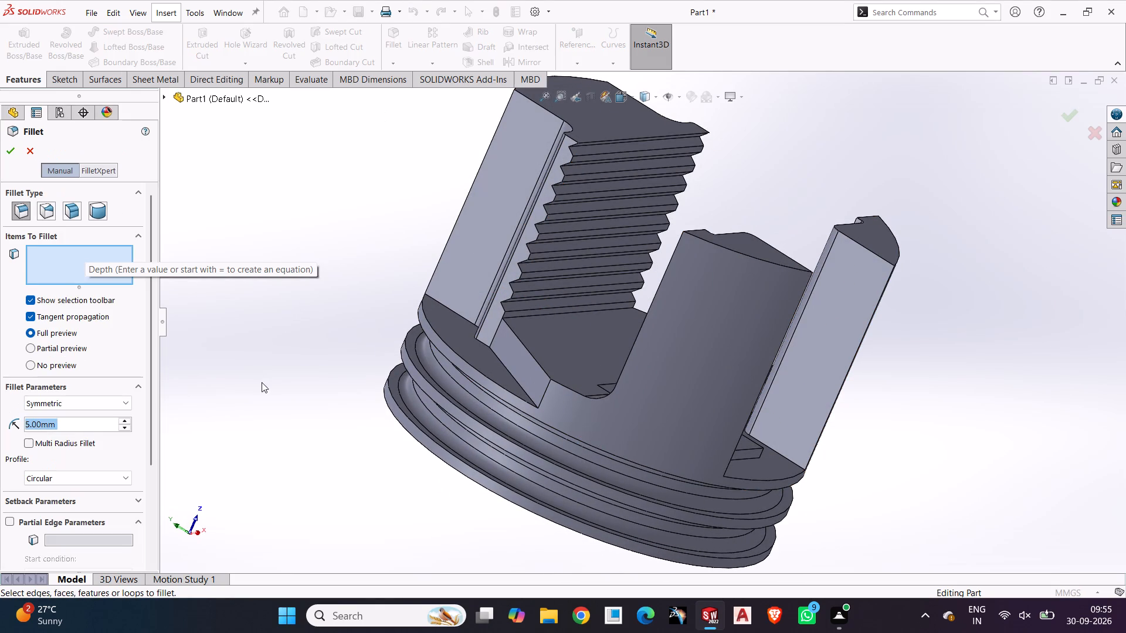
key(2)
key(Return)
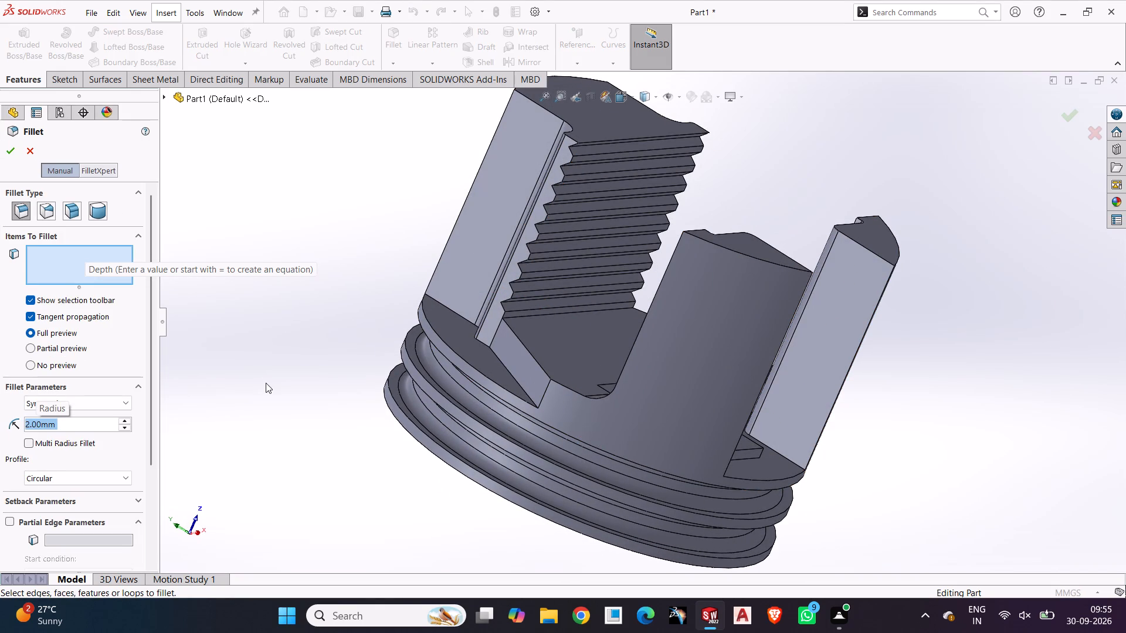
click(499, 360)
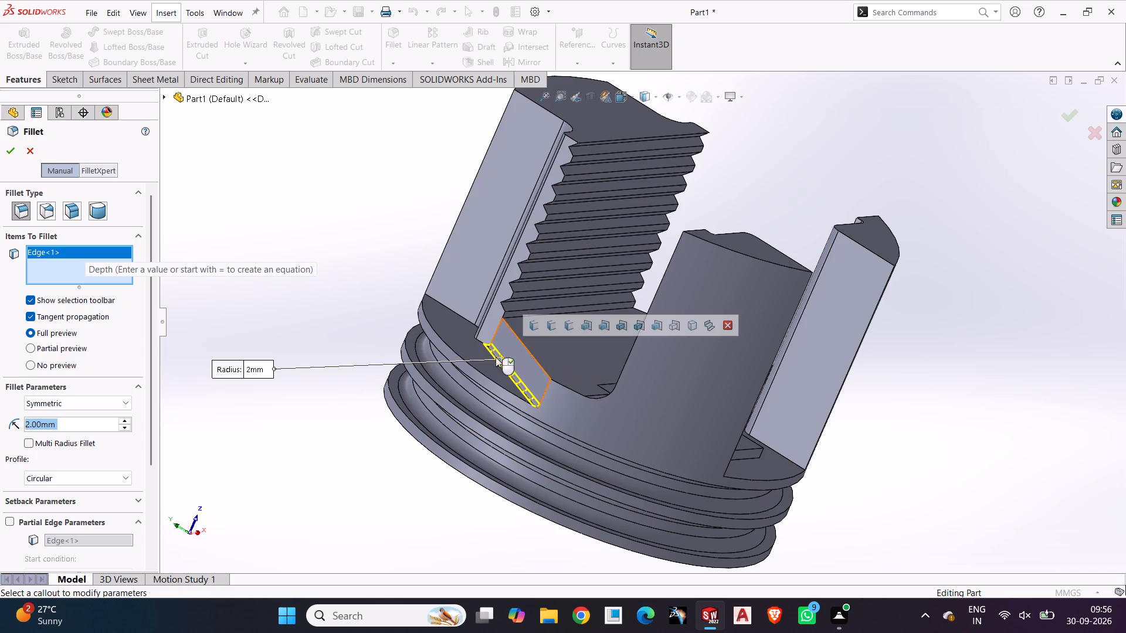
middle_drag(313, 438, 343, 481)
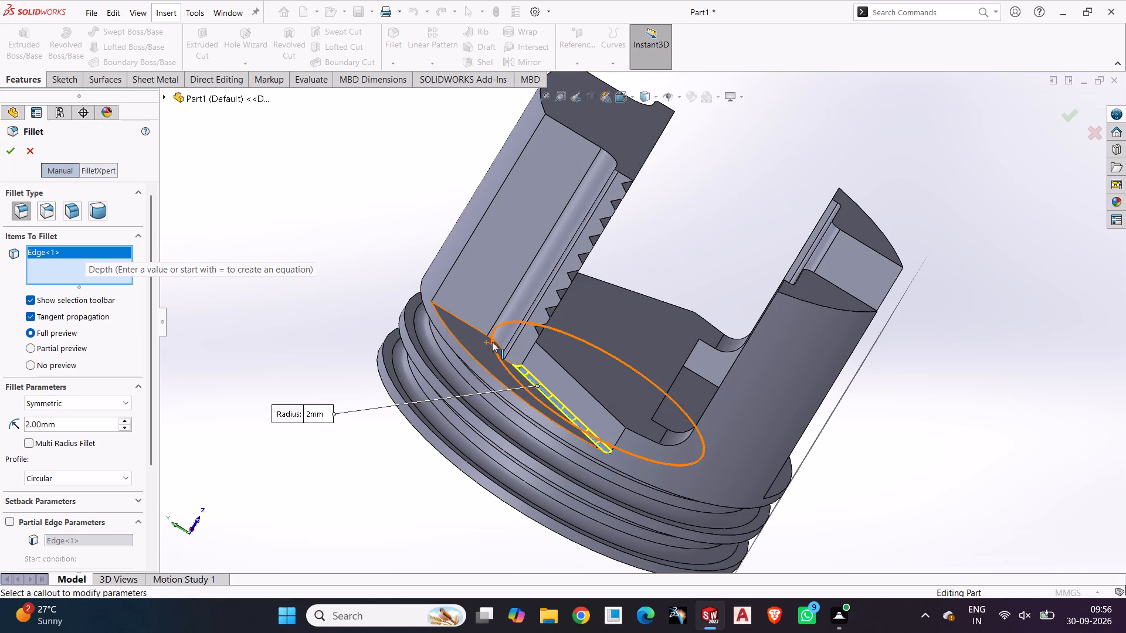
click(494, 339)
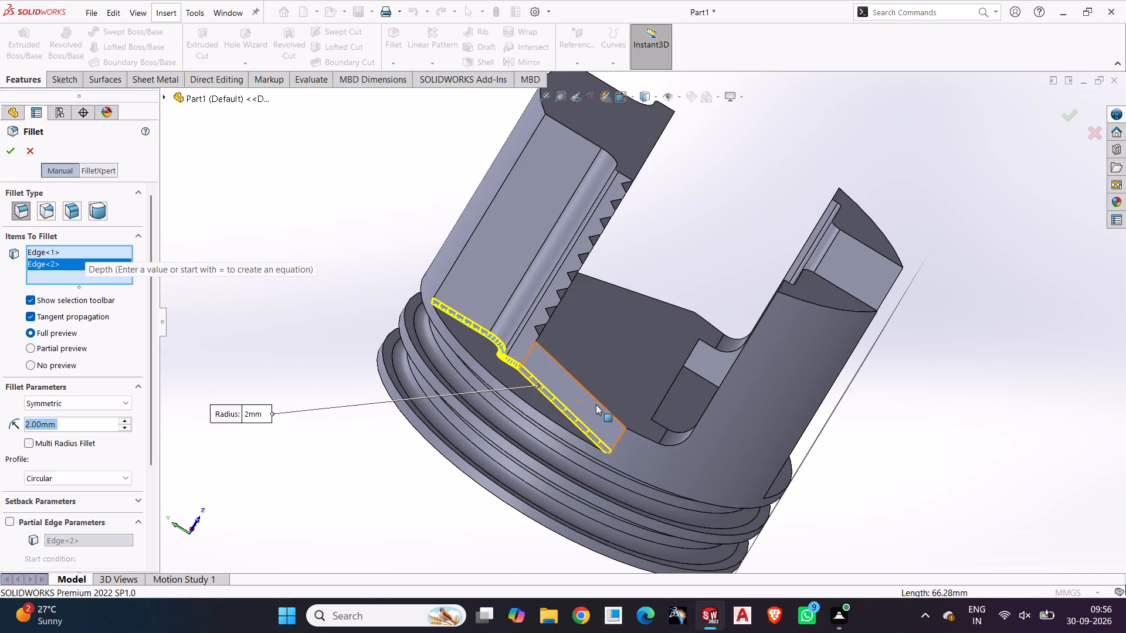
middle_drag(261, 274, 300, 370)
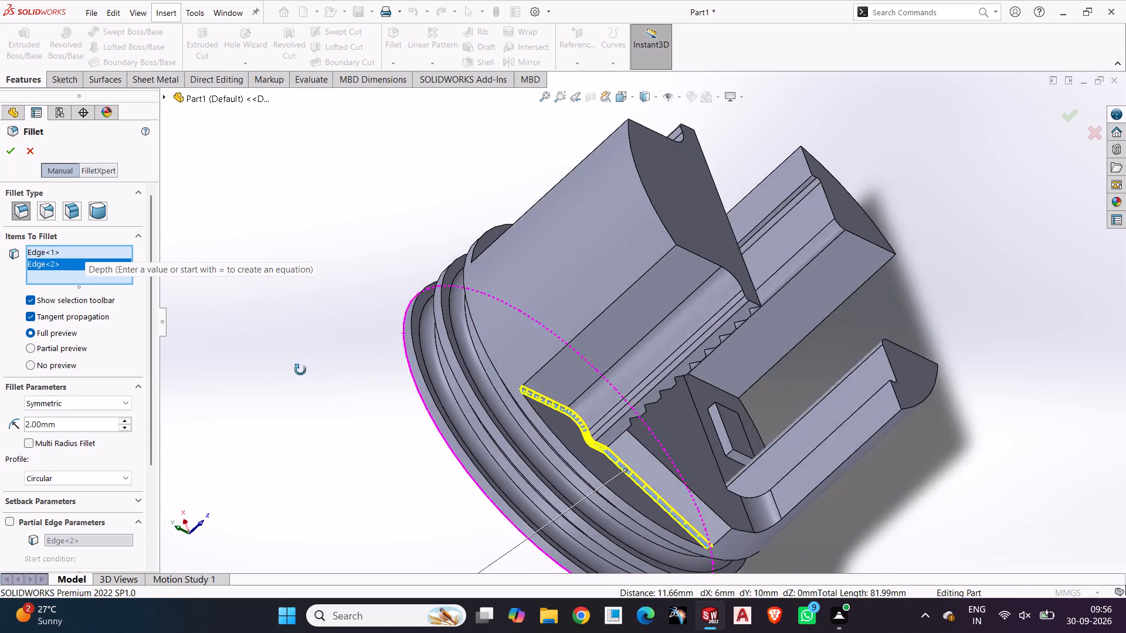
middle_drag(300, 370, 325, 490)
middle_drag(335, 262, 354, 324)
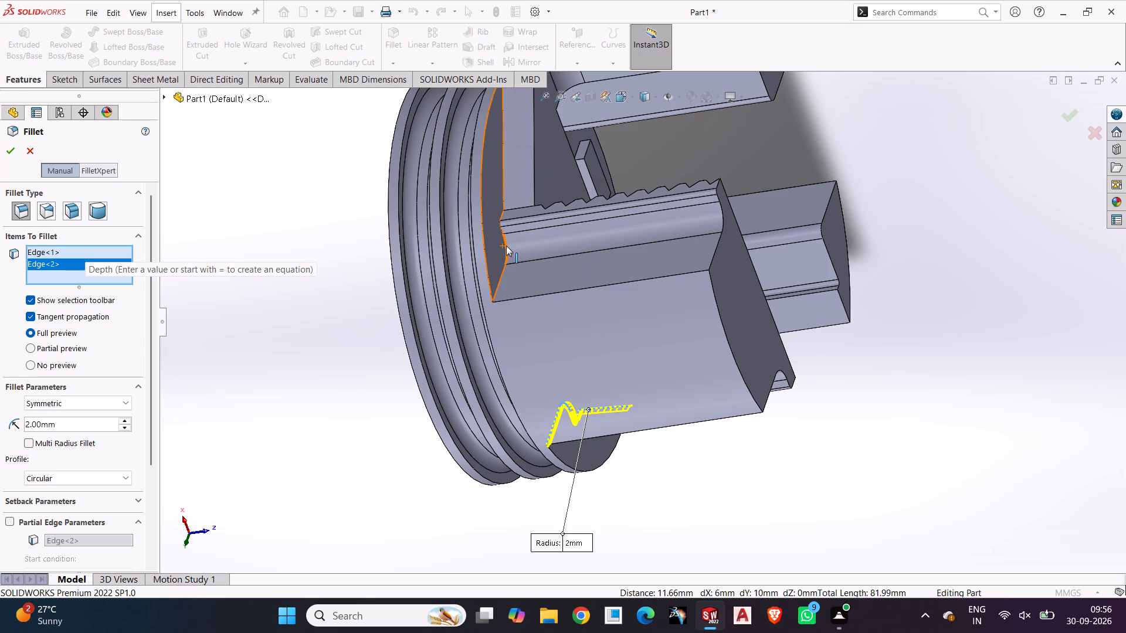
click(506, 246)
click(504, 190)
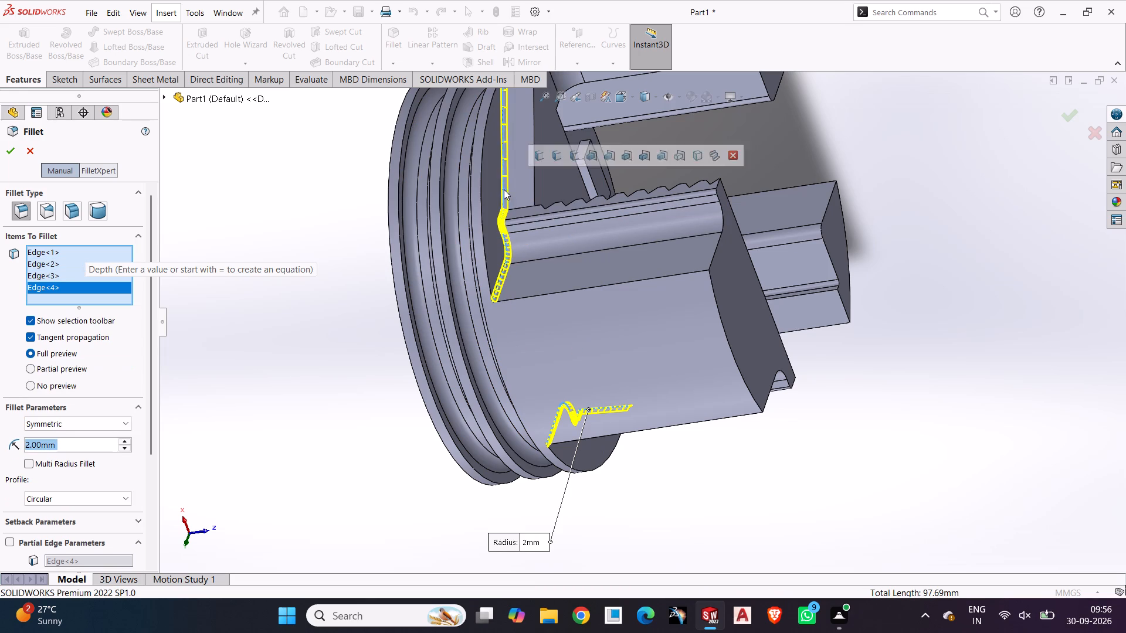
Add the base edges of the two opposite blocks and the long straight plate edge between them, and create the 2 mm fillet.
scroll(377, 325, up, 2)
middle_drag(377, 325, 345, 239)
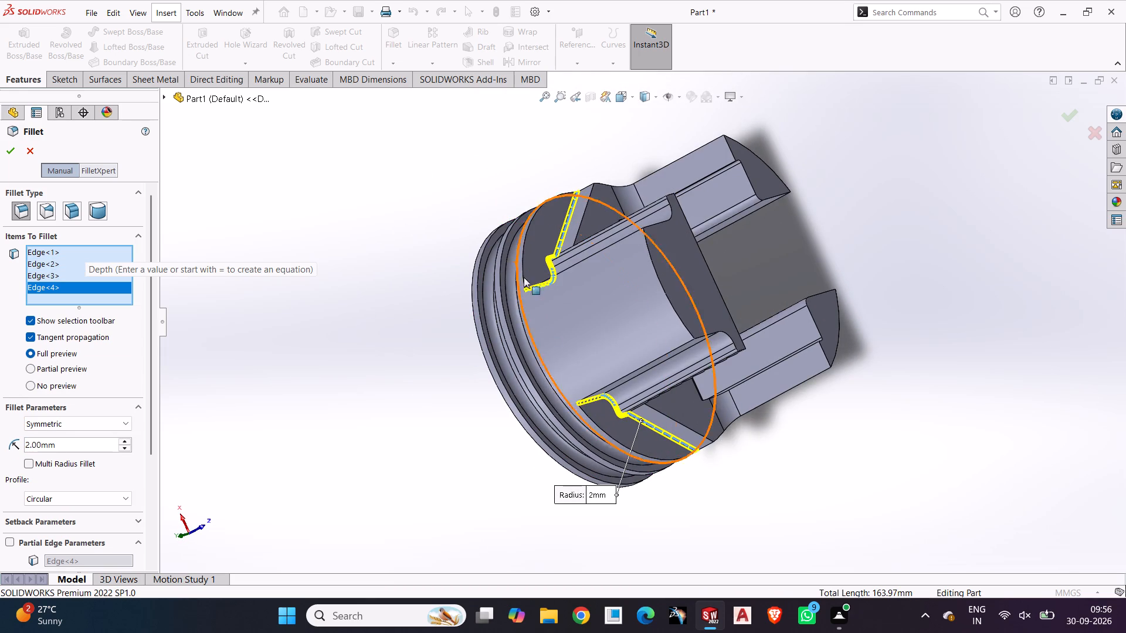
middle_drag(864, 482, 744, 575)
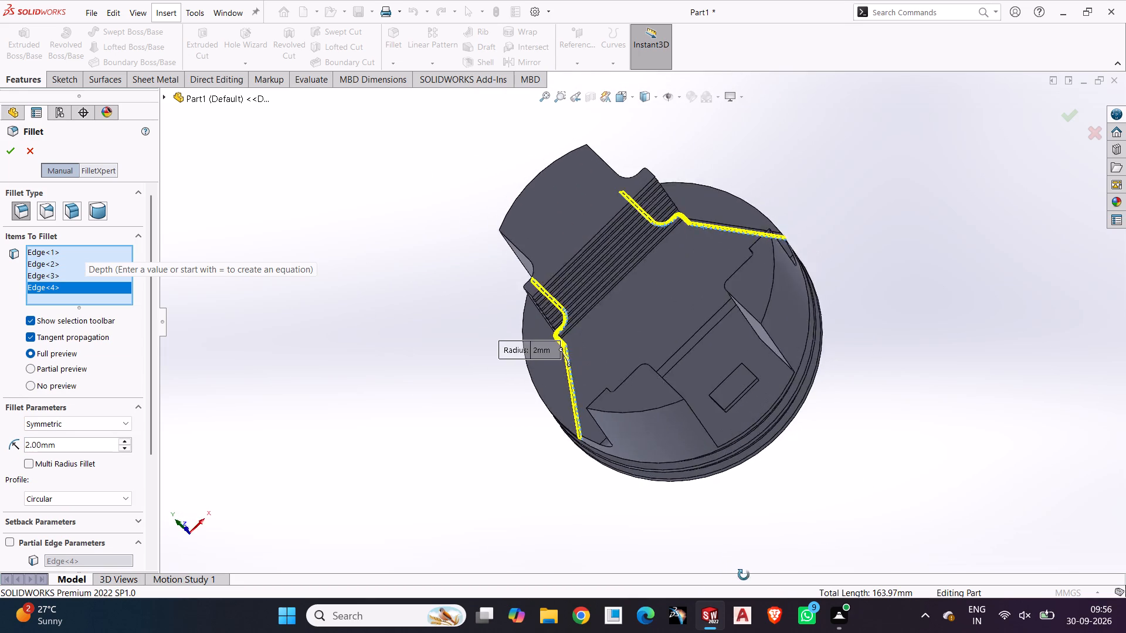
middle_drag(744, 575, 774, 603)
click(743, 273)
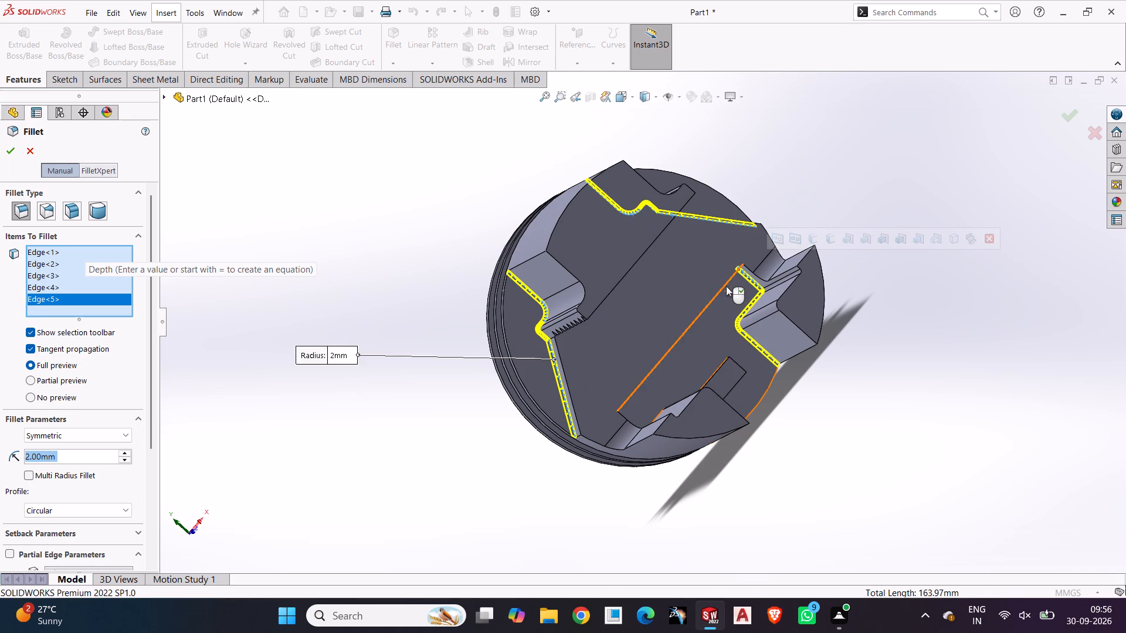
click(726, 286)
middle_drag(852, 455, 820, 518)
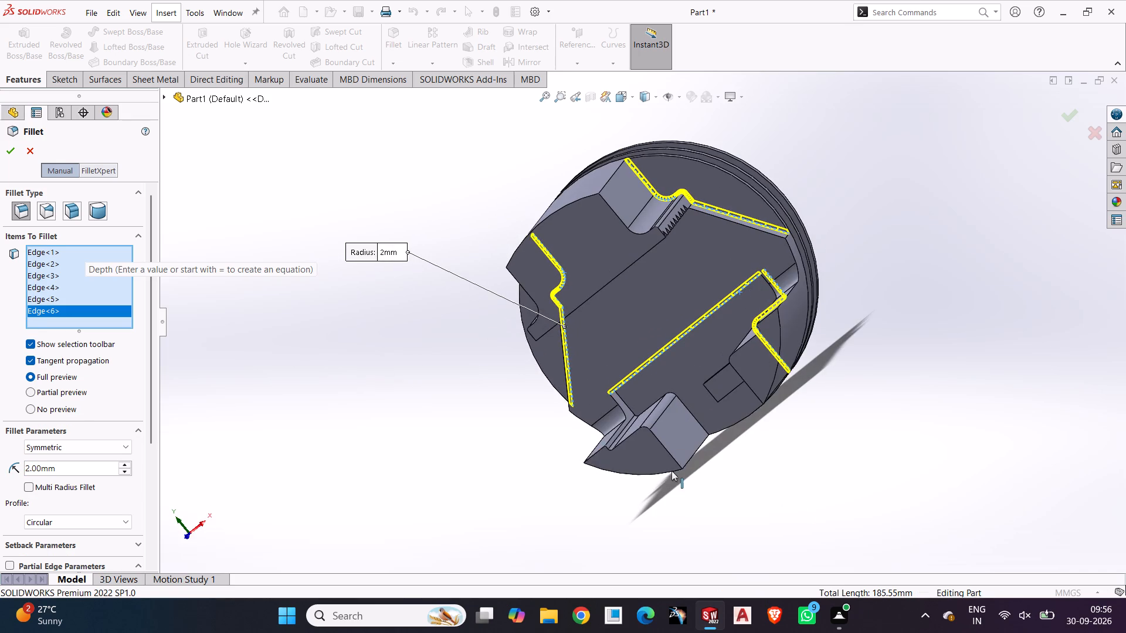
click(630, 407)
middle_drag(844, 478, 988, 325)
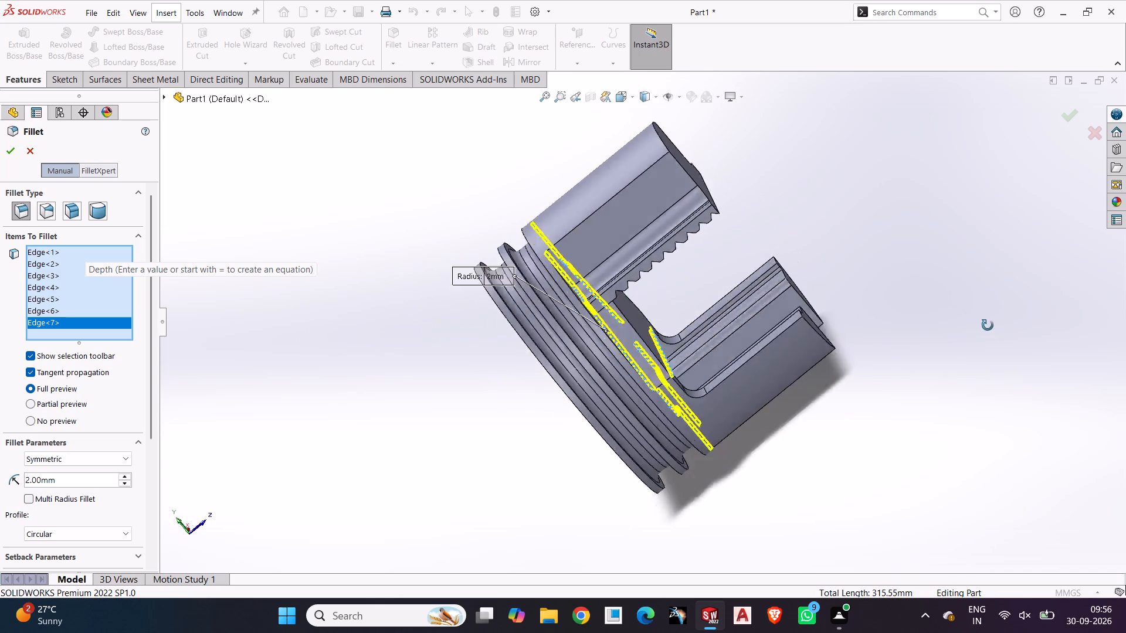
middle_drag(988, 325, 952, 463)
click(14, 154)
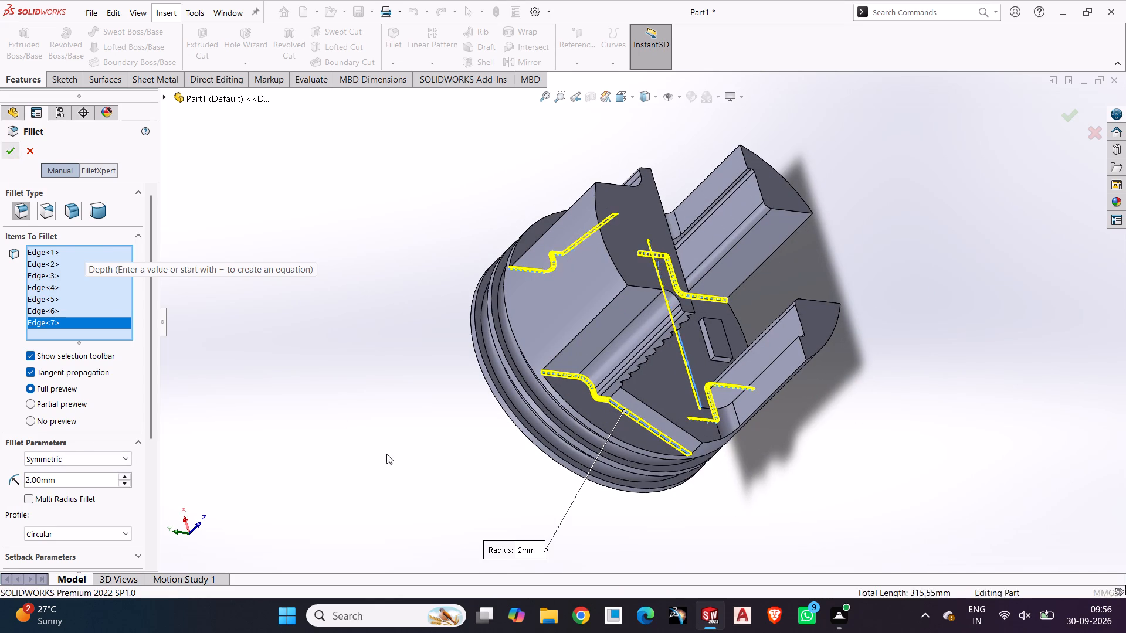
click(447, 458)
Set up a 1 mm symmetric fillet on three base edges of the small rectangular boss on the circular base.
middle_drag(452, 465, 404, 430)
scroll(584, 386, down, 4)
scroll(593, 376, up, 4)
middle_drag(597, 373, 599, 380)
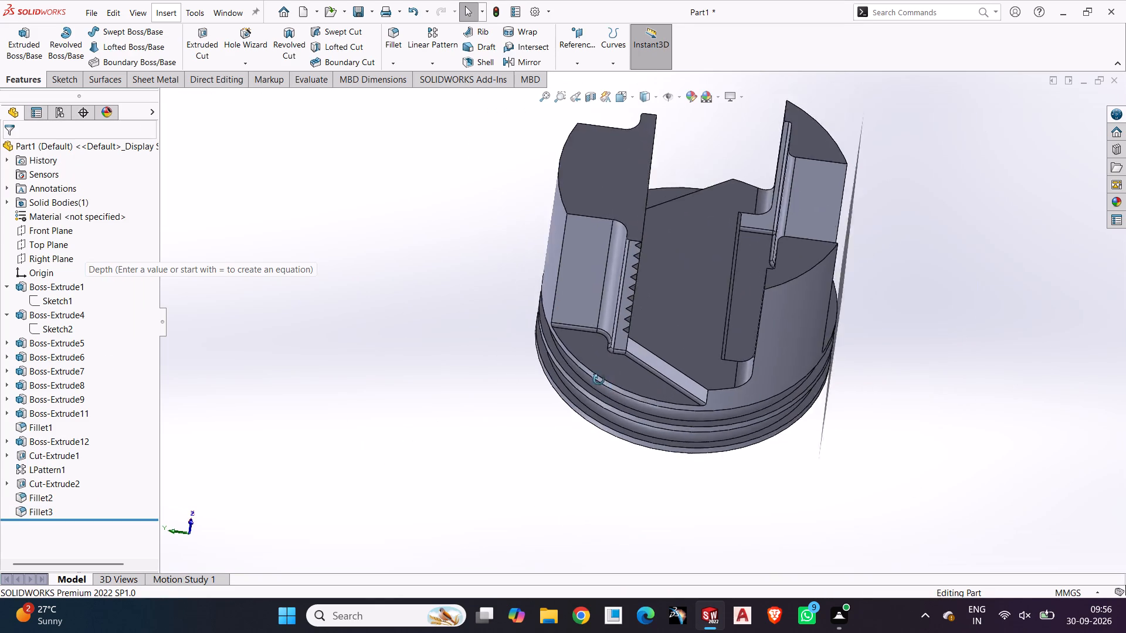
middle_drag(599, 380, 674, 225)
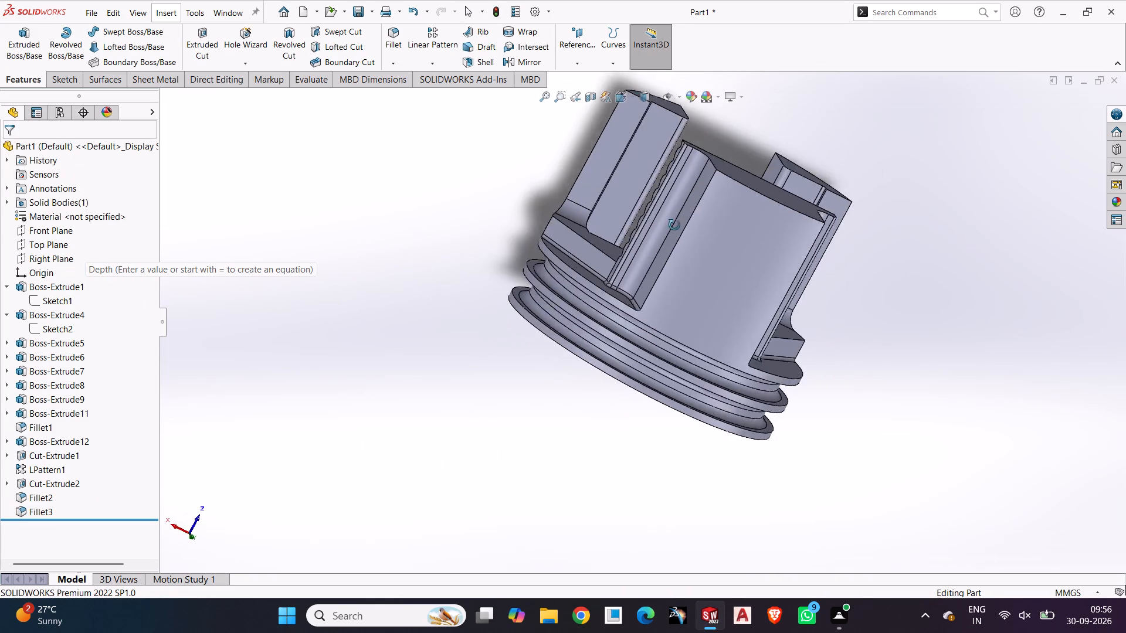
middle_drag(674, 225, 786, 375)
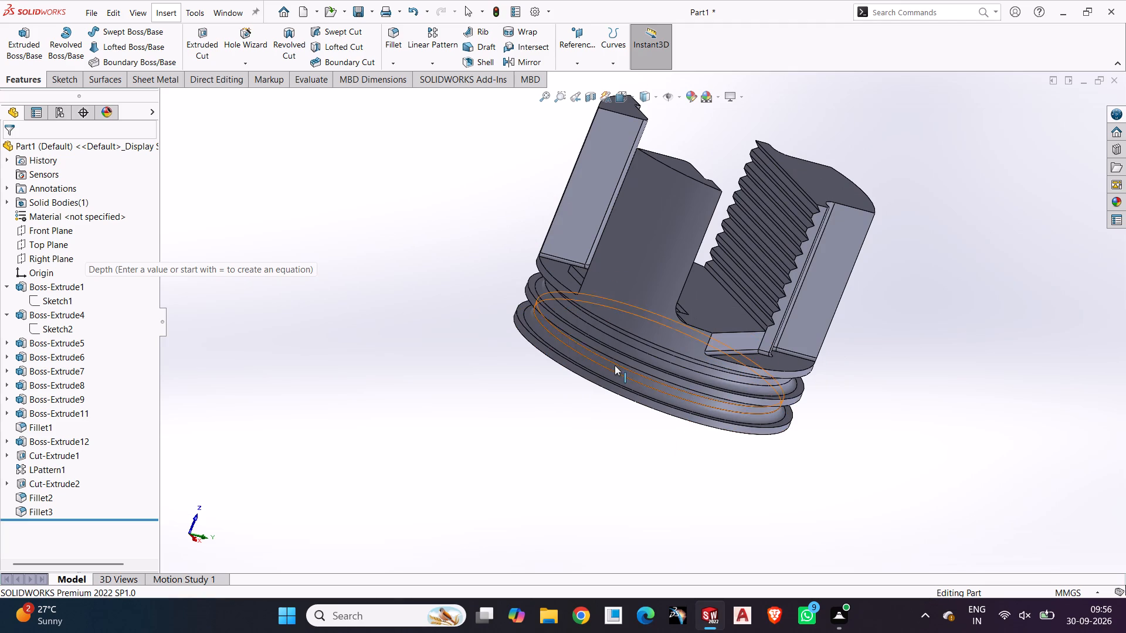
middle_drag(532, 410, 603, 542)
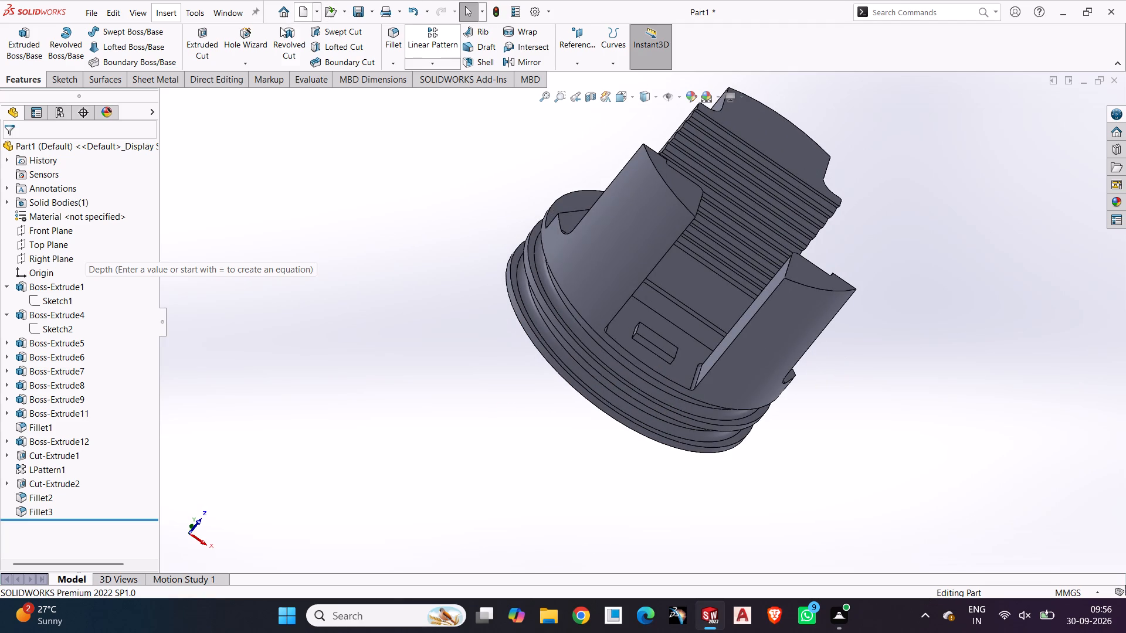
click(388, 39)
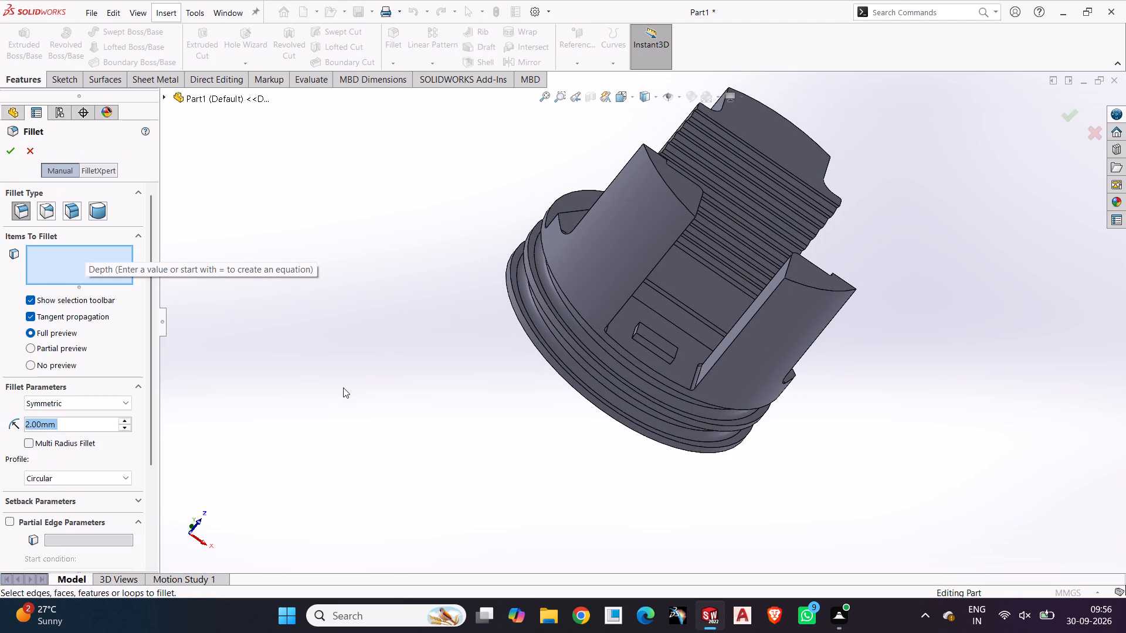
key(1)
key(Return)
scroll(689, 386, down, 3)
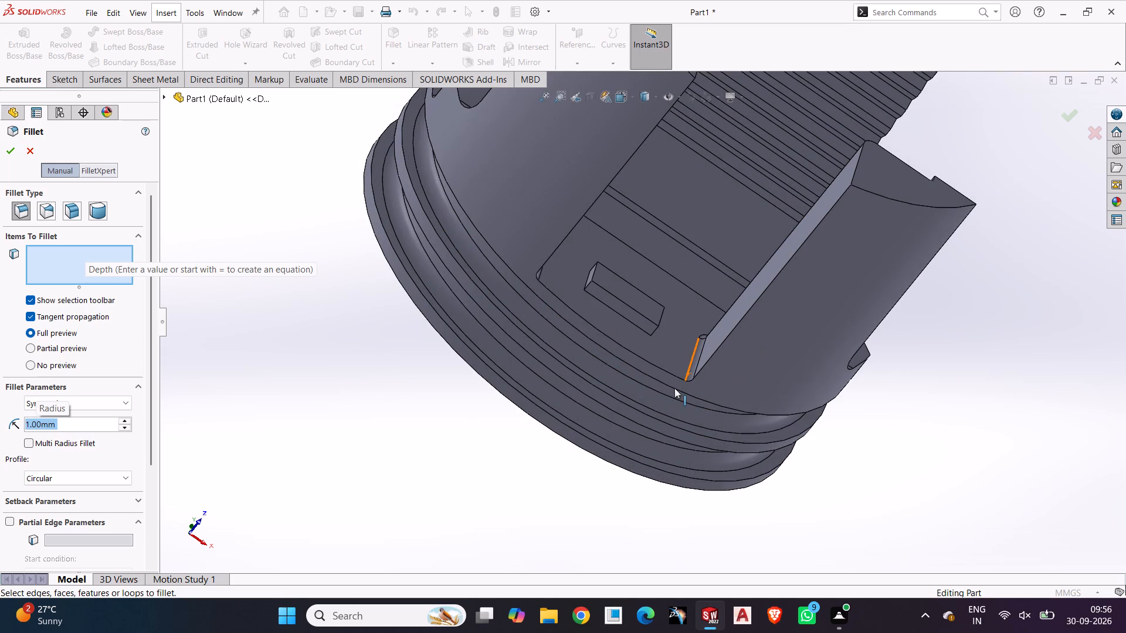
click(629, 320)
middle_drag(670, 340, 649, 336)
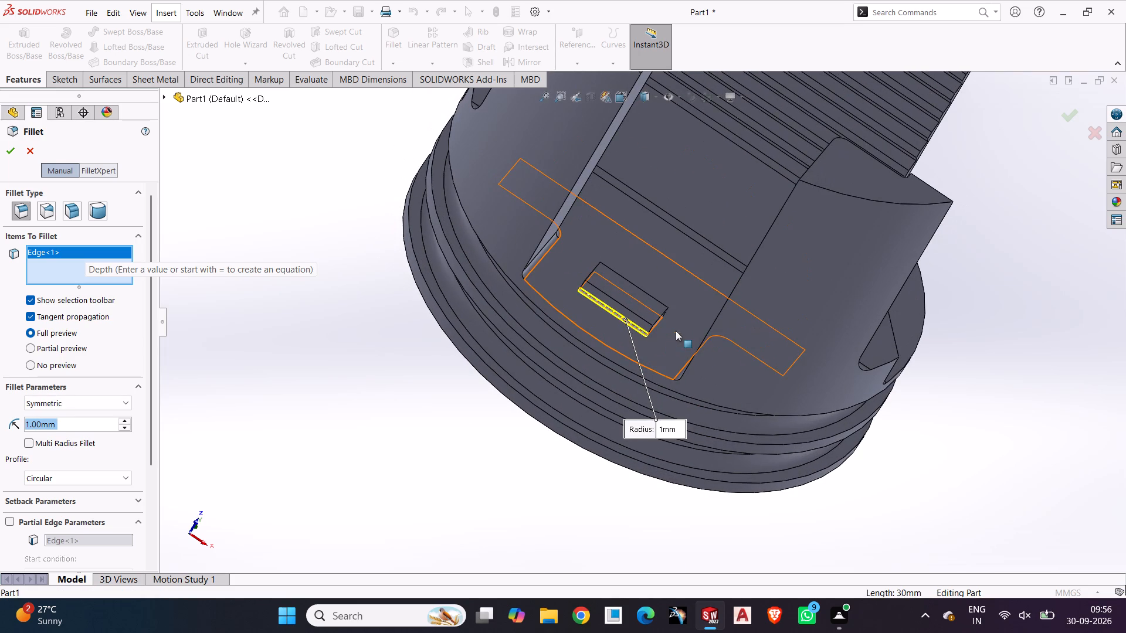
click(659, 322)
middle_drag(574, 301, 603, 345)
click(572, 271)
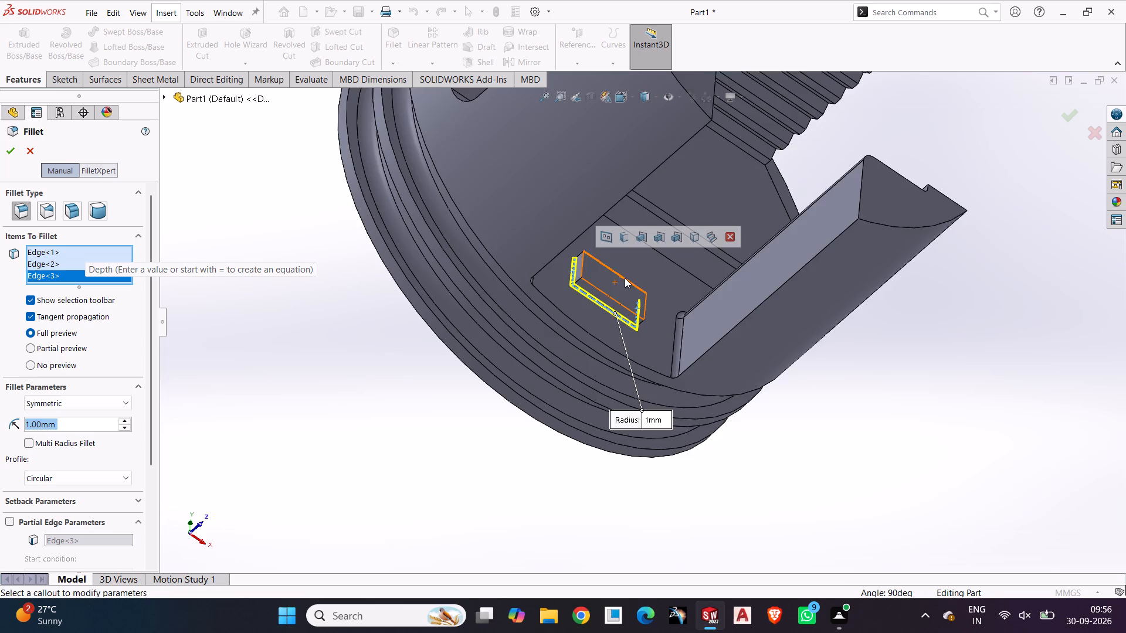
Add the remaining long base edge of the small rectangular boss to the 1 mm fillet selection and create the fillet.
middle_drag(625, 278, 571, 464)
middle_drag(652, 283, 629, 352)
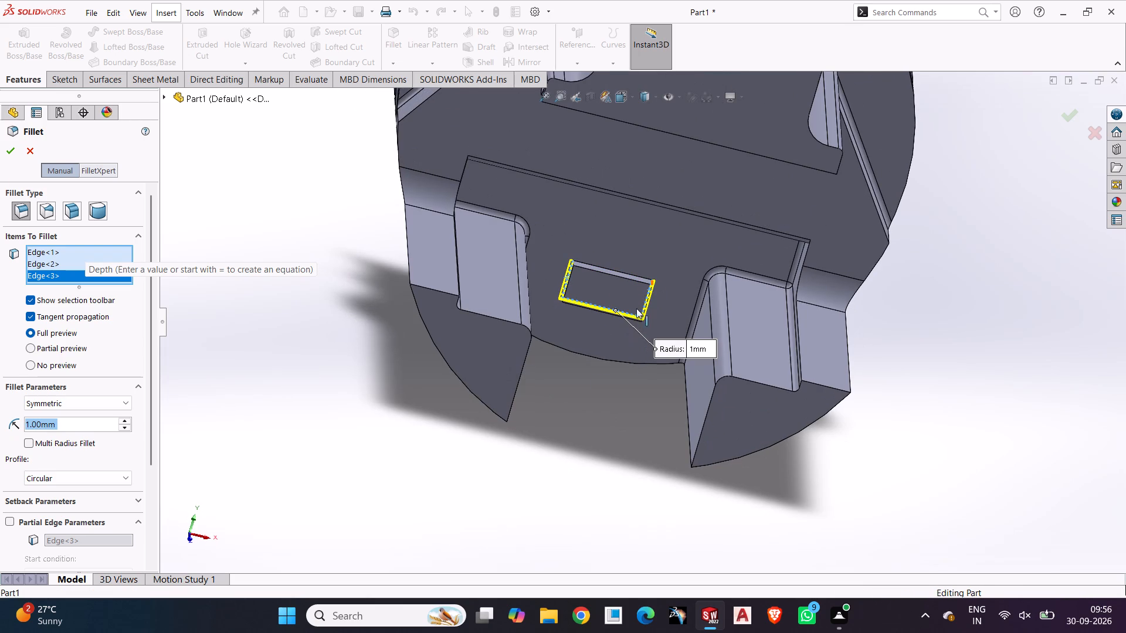
middle_drag(603, 403, 621, 314)
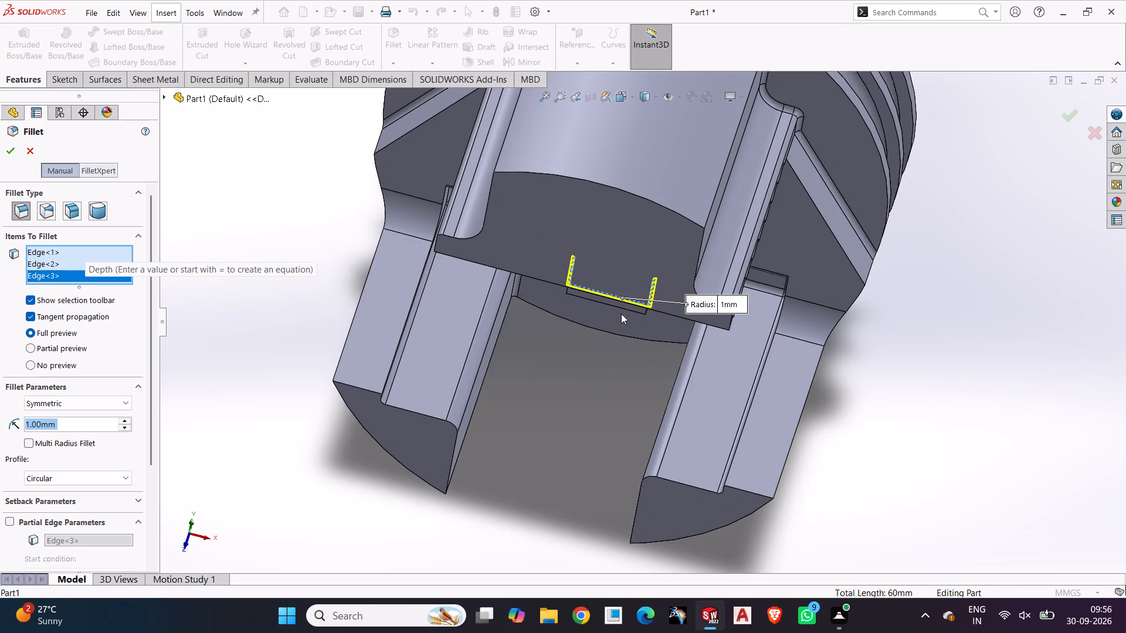
middle_drag(621, 314, 625, 302)
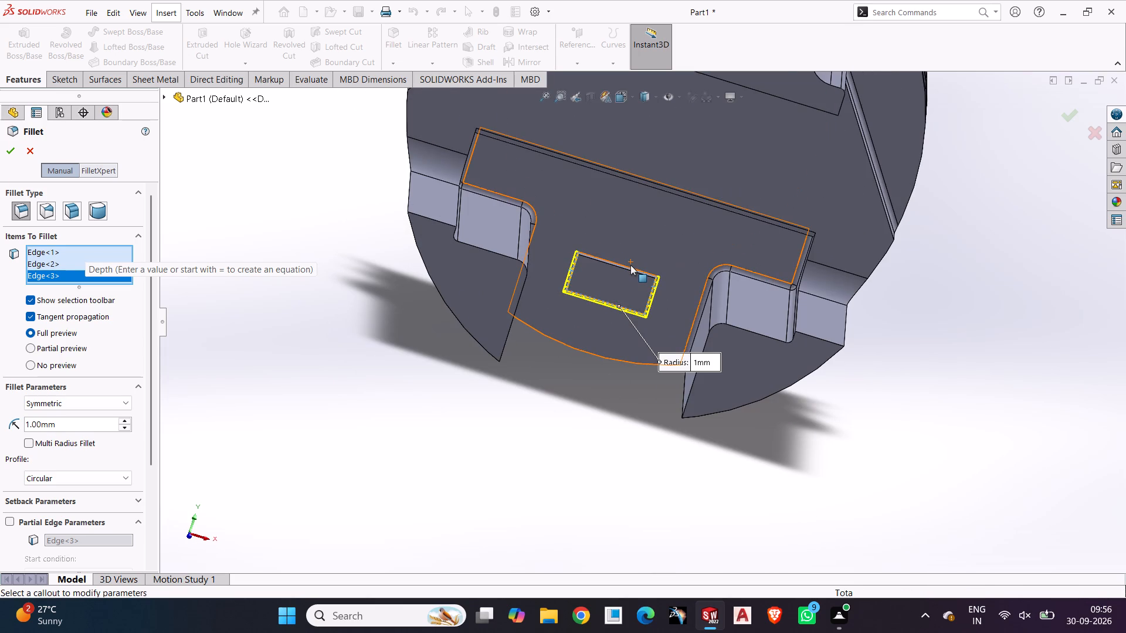
click(630, 265)
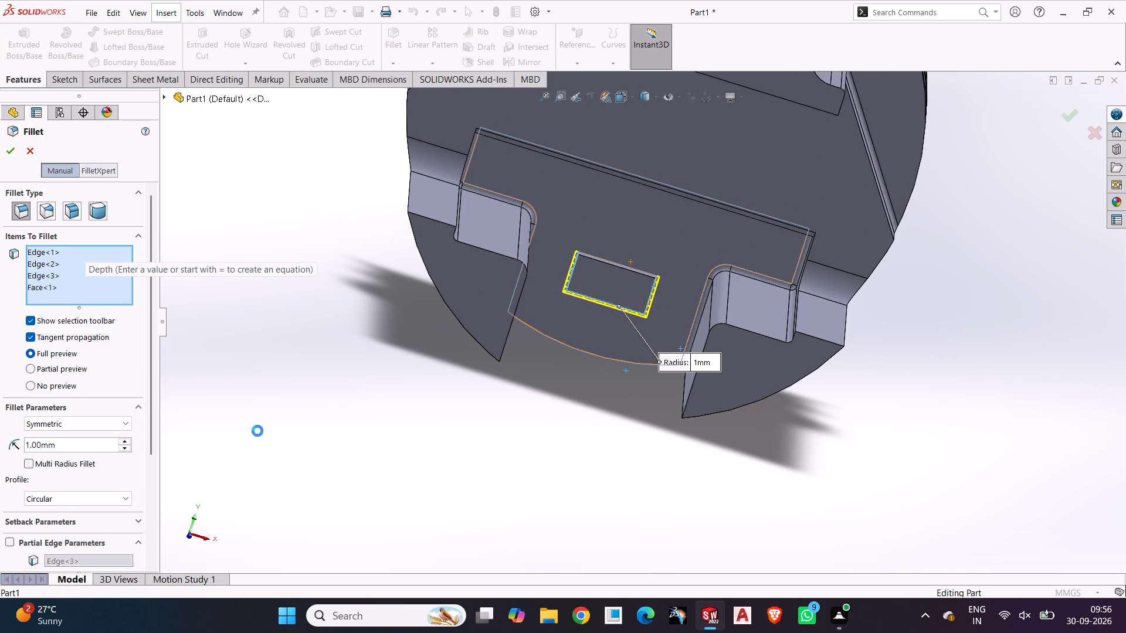
right_click(50, 285)
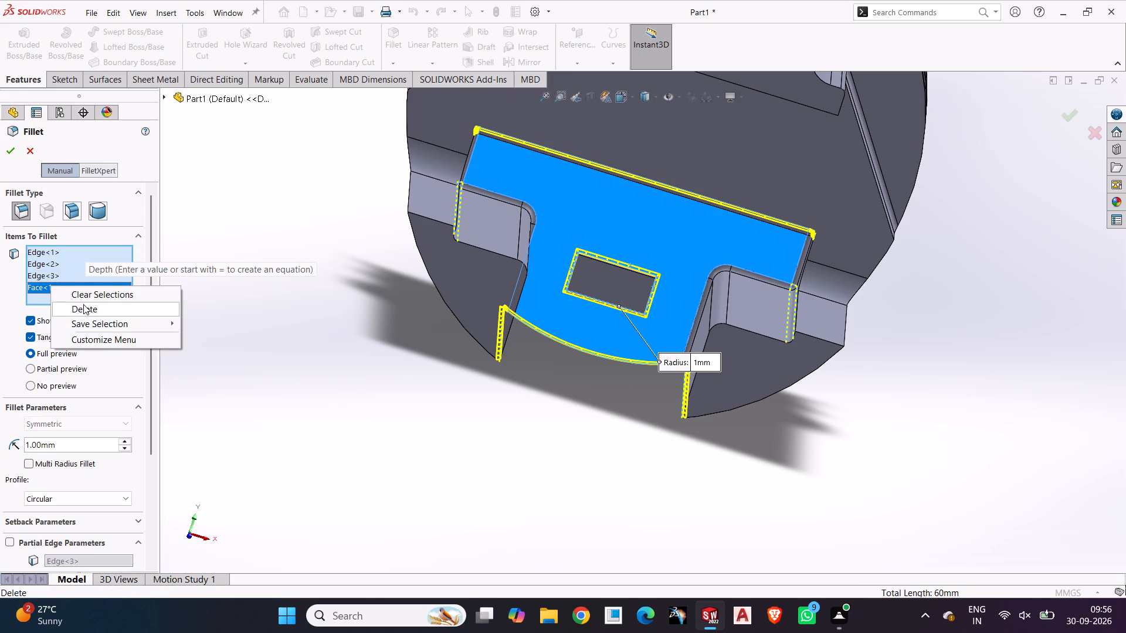
click(83, 304)
middle_drag(619, 447, 868, 322)
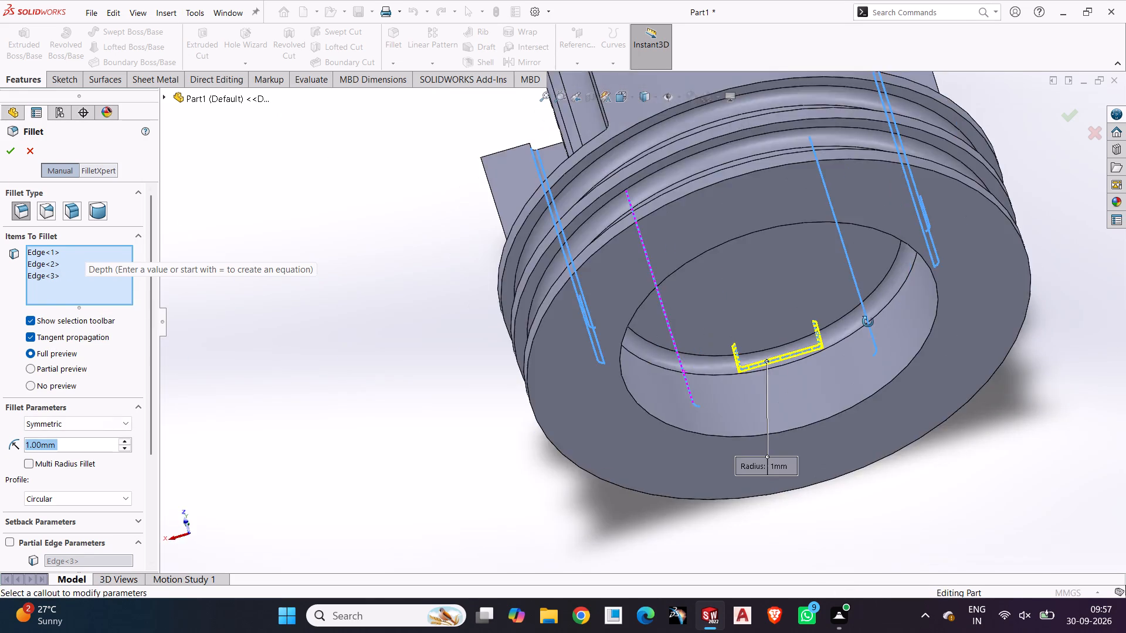
middle_drag(868, 322, 869, 408)
middle_drag(731, 292, 752, 433)
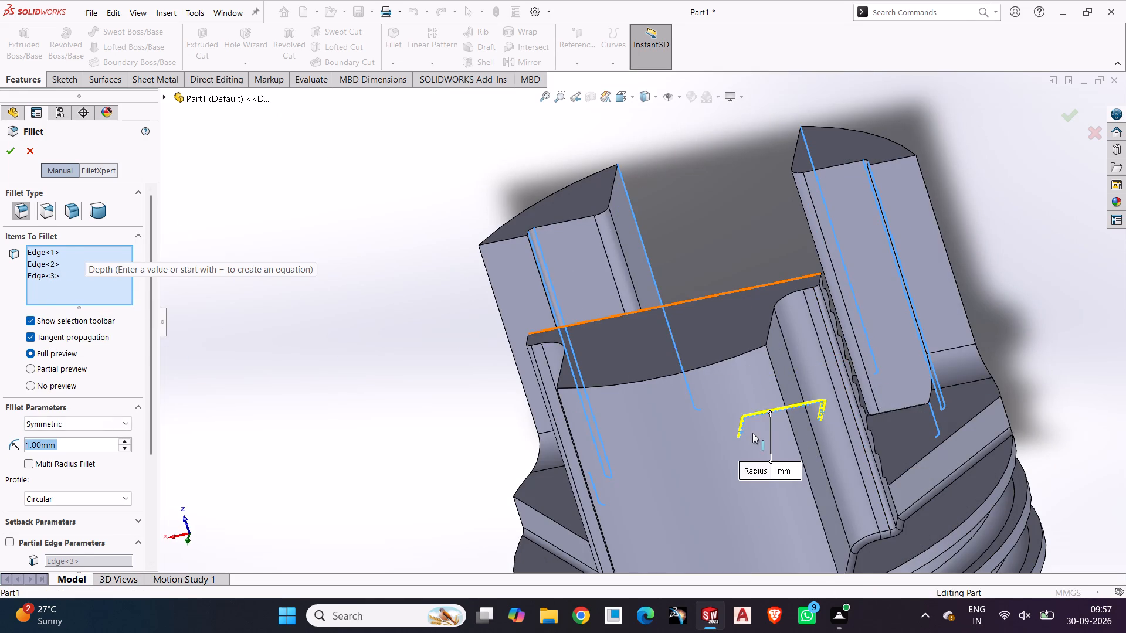
scroll(669, 145, down, 3)
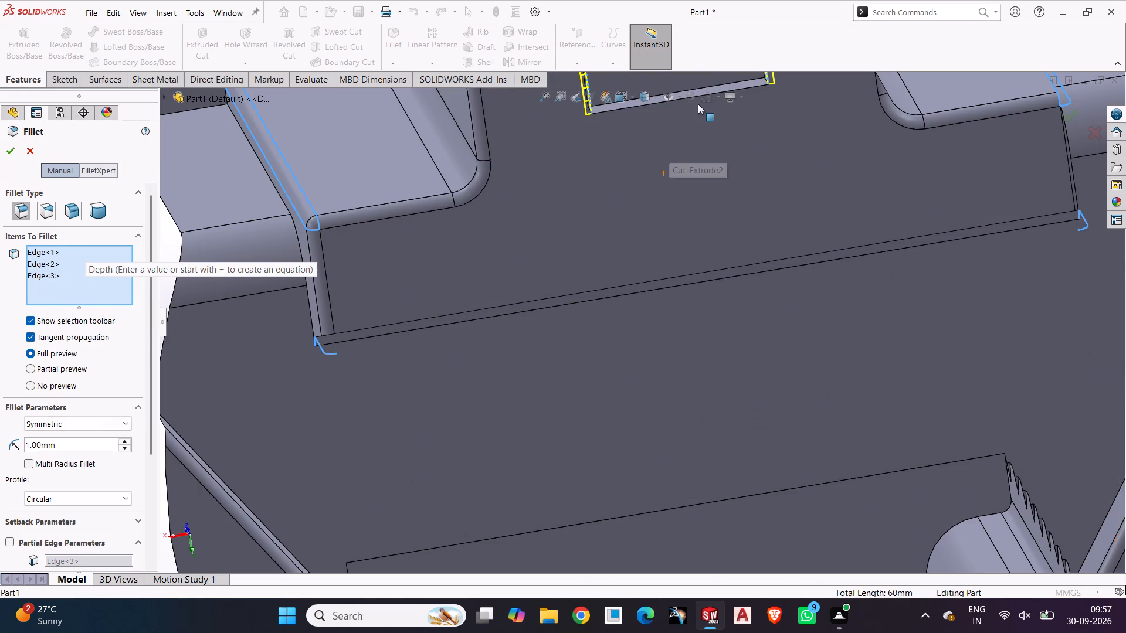
click(697, 96)
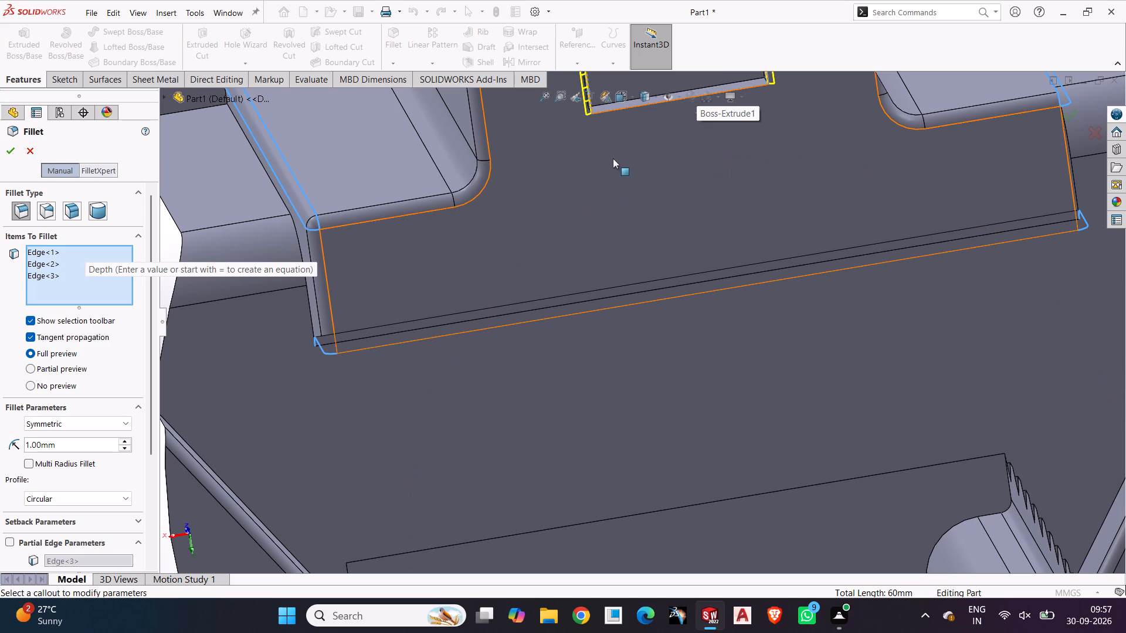
scroll(575, 232, up, 3)
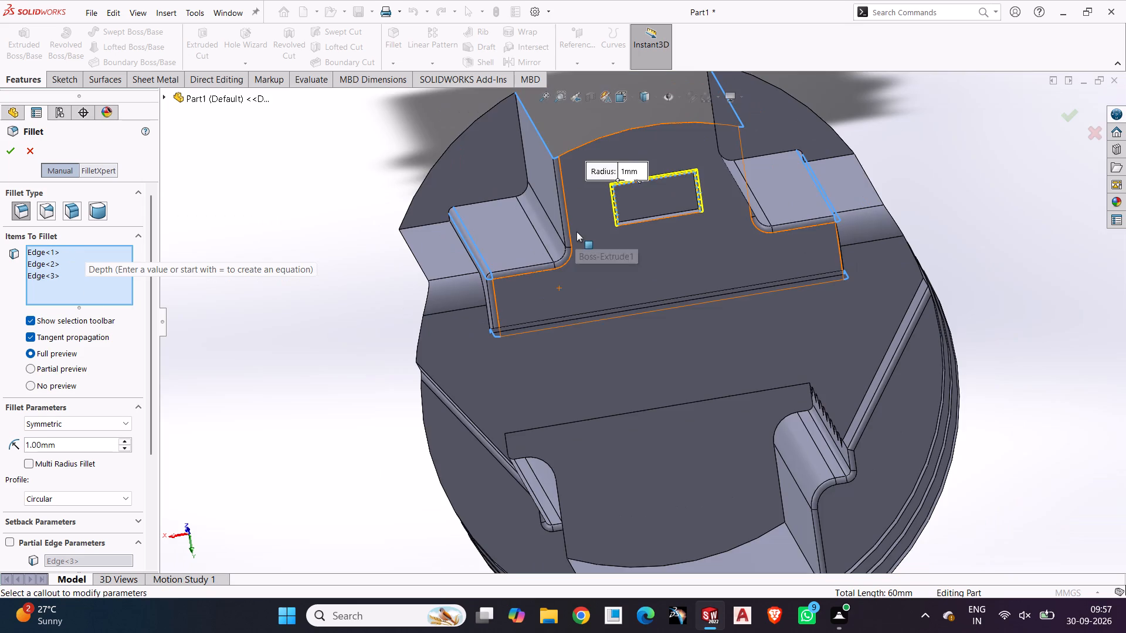
scroll(680, 231, down, 9)
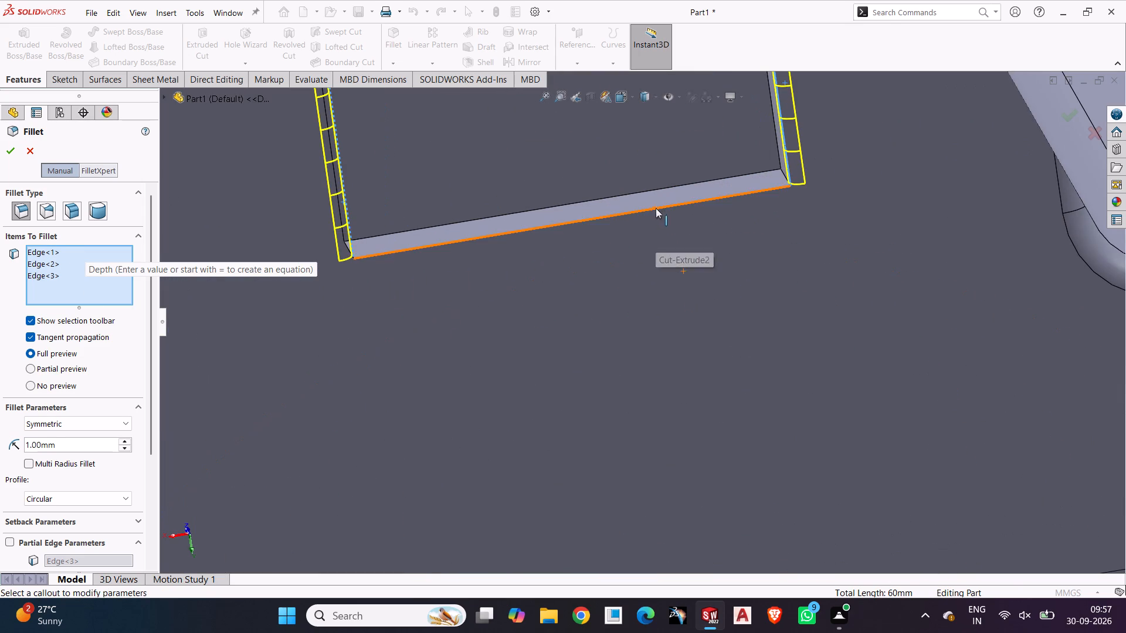
click(657, 208)
click(10, 147)
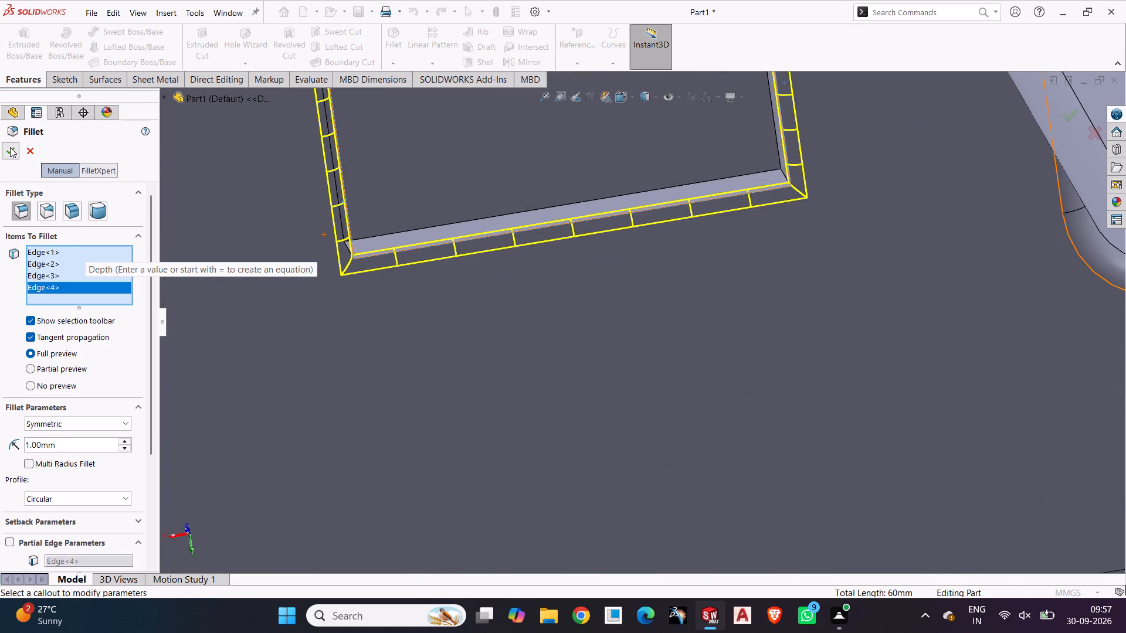
scroll(687, 374, up, 10)
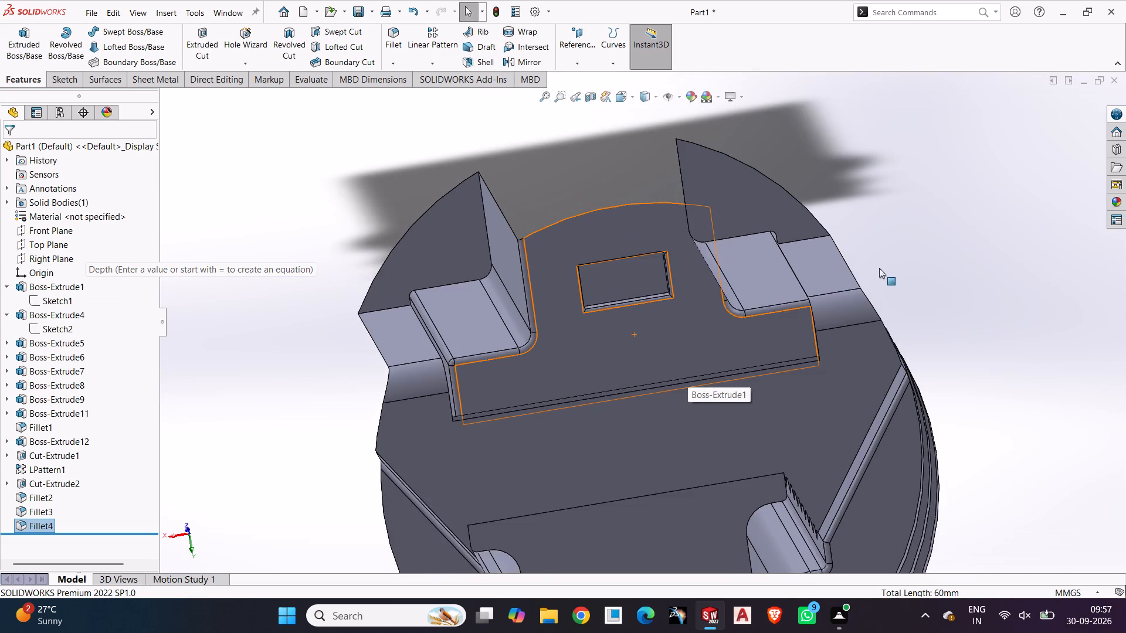
click(879, 267)
Examine the filleted part from all sides, including the toothed block, ring grooves, end recess and small rectangular boss.
middle_drag(714, 389, 939, 437)
scroll(419, 420, up, 3)
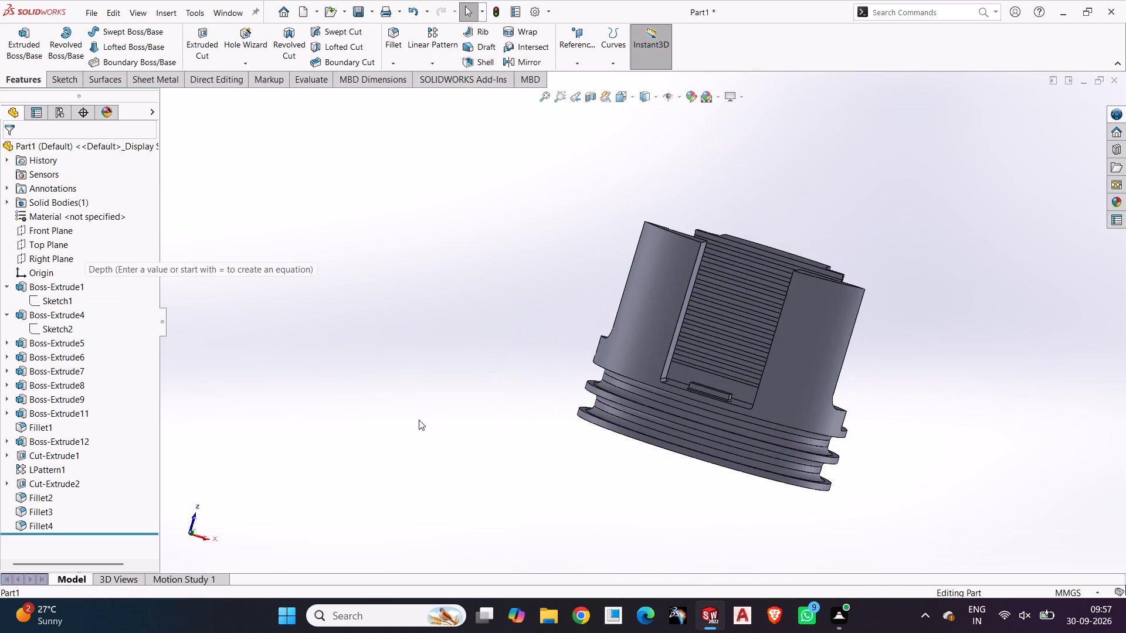
middle_drag(535, 436, 759, 424)
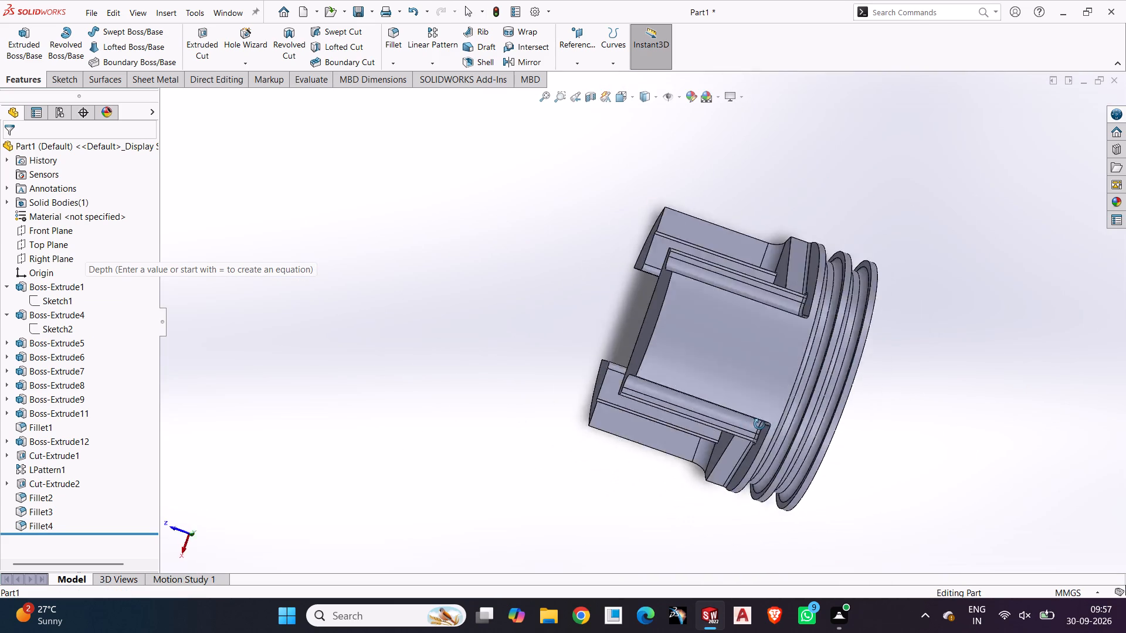
middle_drag(759, 424, 711, 570)
middle_drag(762, 306, 843, 364)
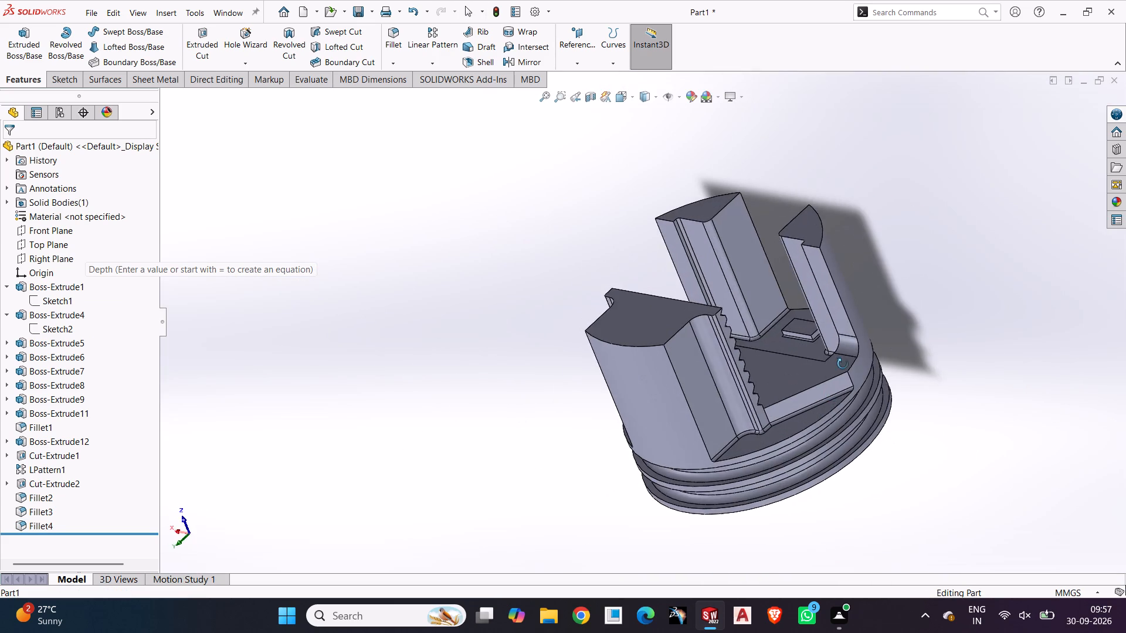
middle_drag(843, 364, 697, 499)
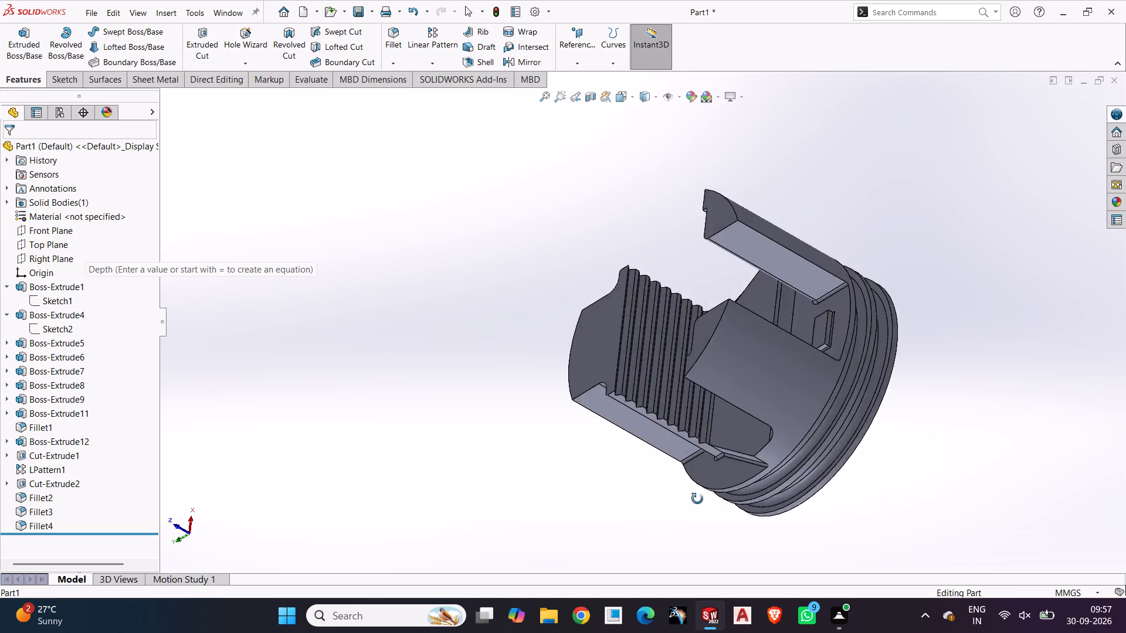
middle_drag(697, 499, 815, 542)
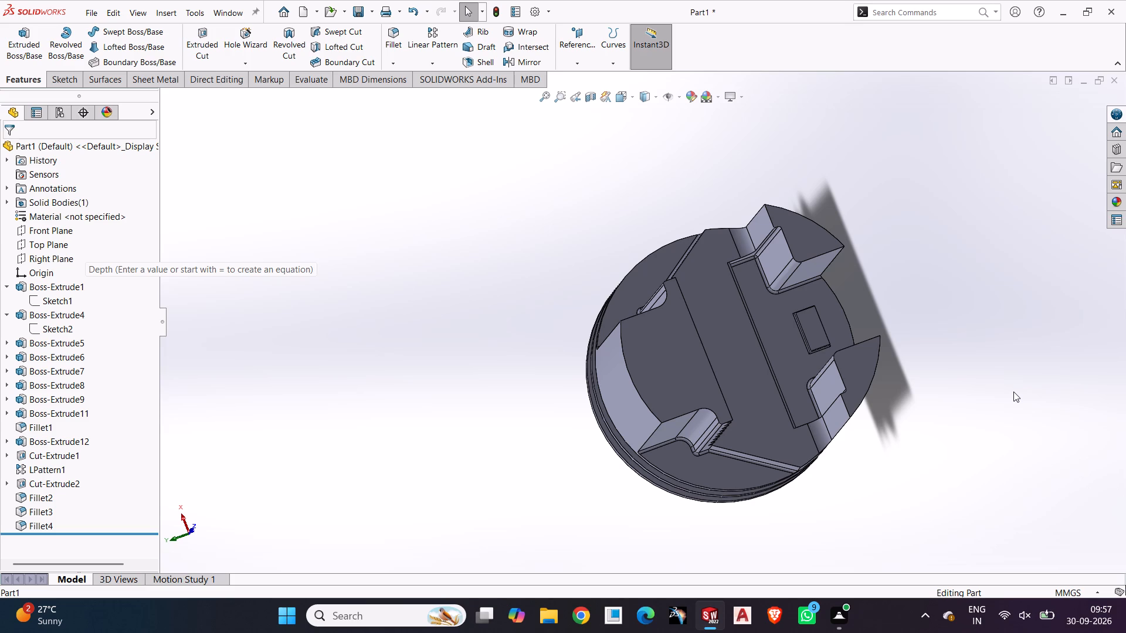
middle_drag(972, 409, 691, 335)
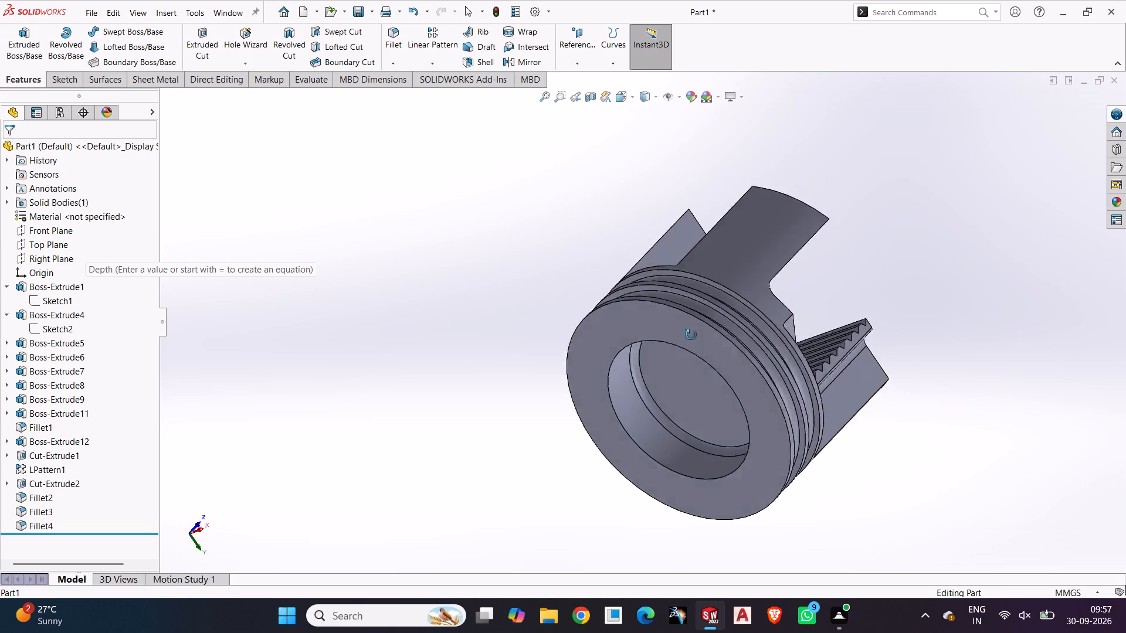
middle_drag(691, 335, 789, 553)
scroll(742, 373, down, 4)
scroll(742, 373, up, 2)
middle_drag(741, 386, 877, 525)
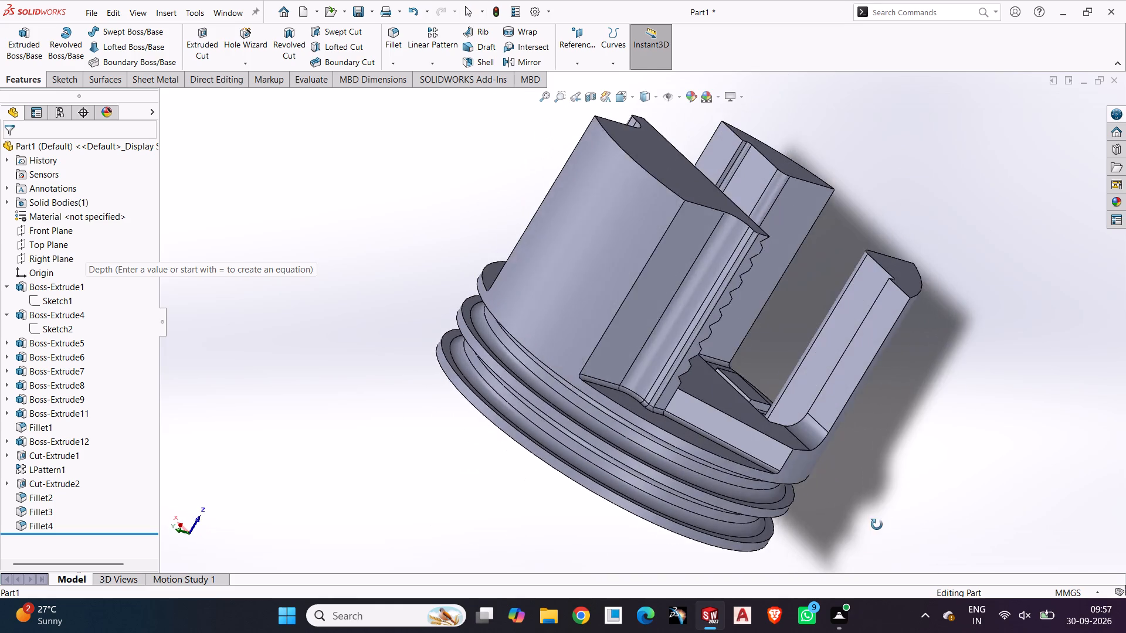
middle_drag(877, 525, 683, 584)
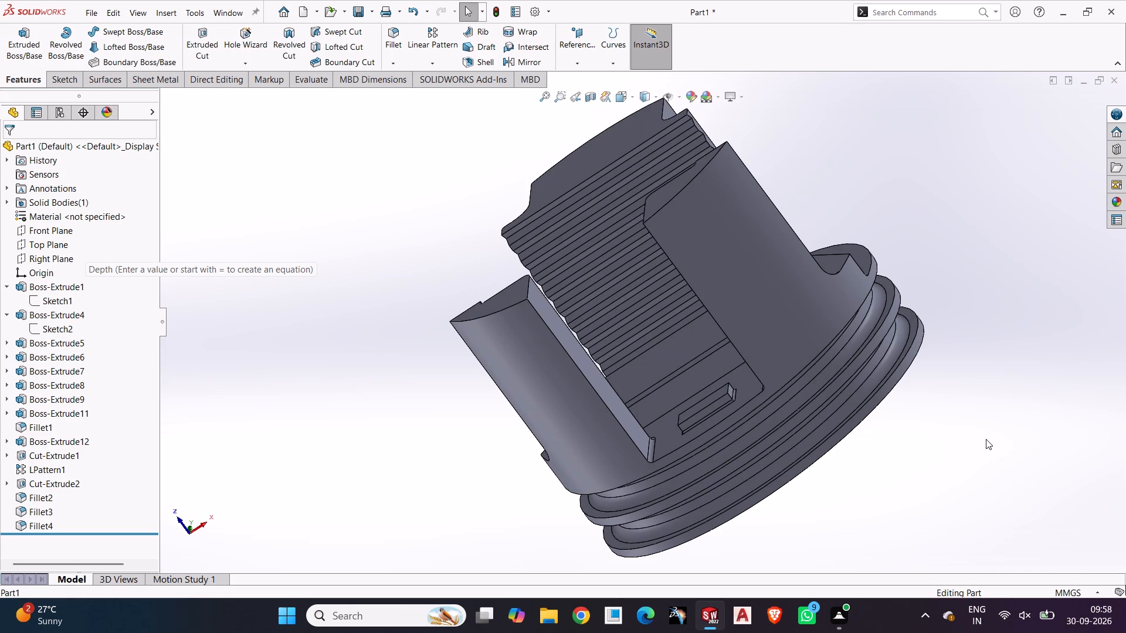
middle_drag(979, 438, 884, 573)
scroll(884, 573, up, 1)
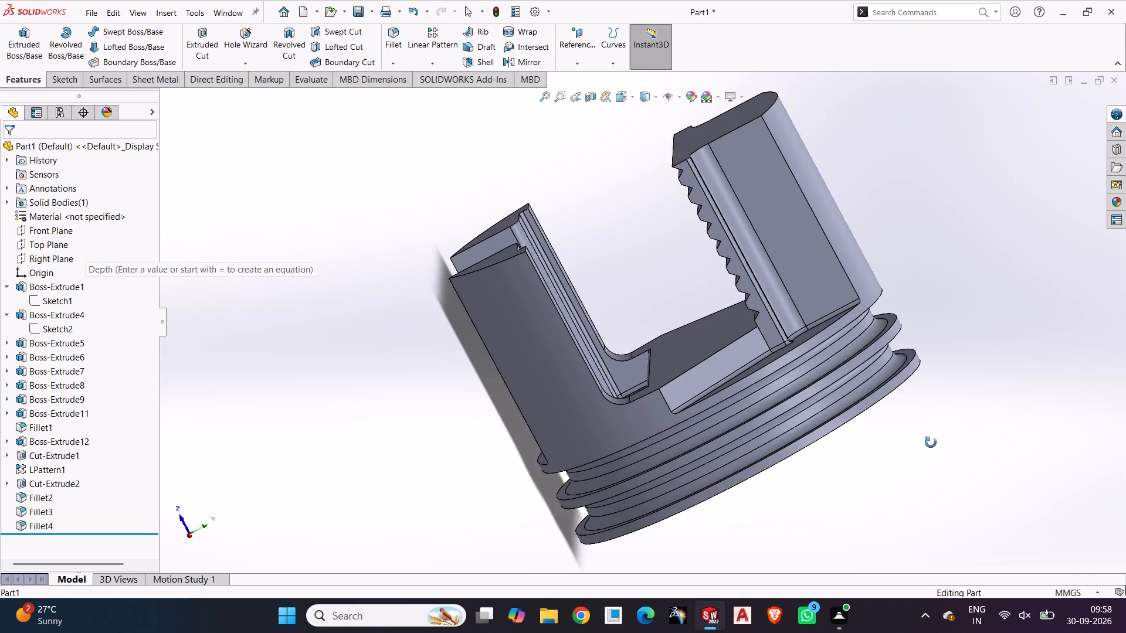
middle_drag(955, 373, 920, 471)
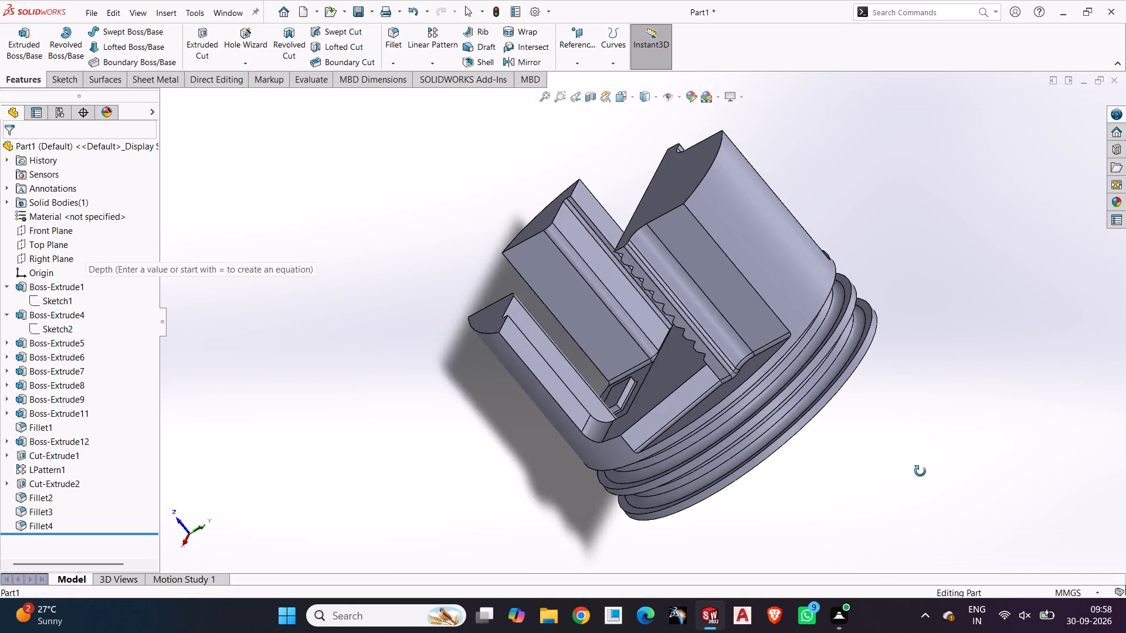
middle_drag(920, 471, 900, 515)
middle_drag(898, 447, 1081, 374)
middle_drag(855, 458, 923, 468)
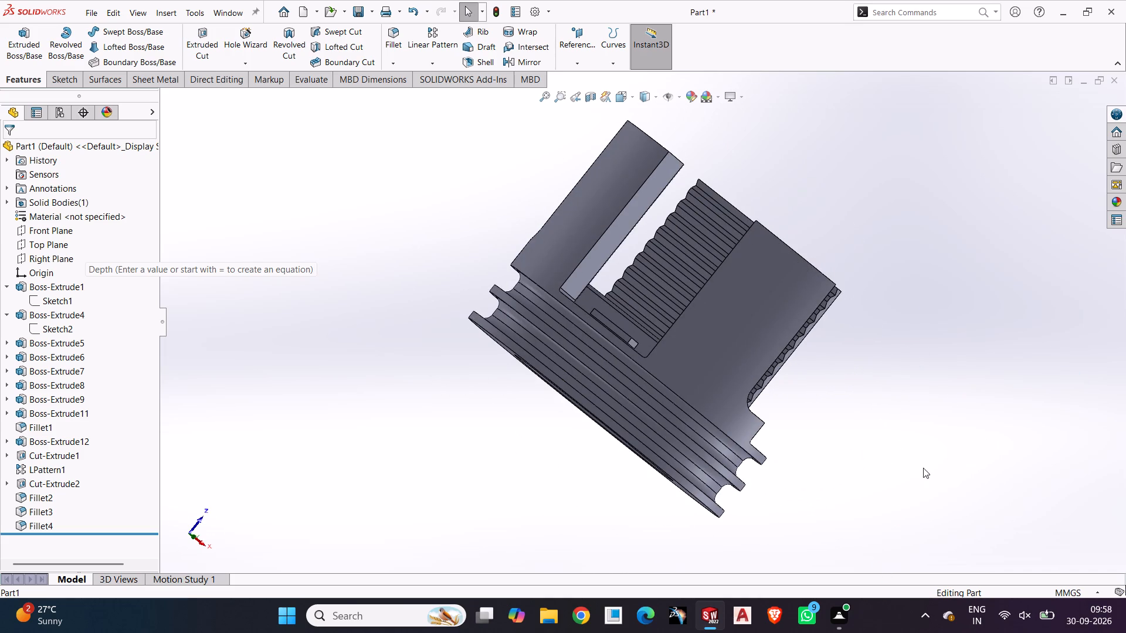
middle_drag(923, 468, 920, 617)
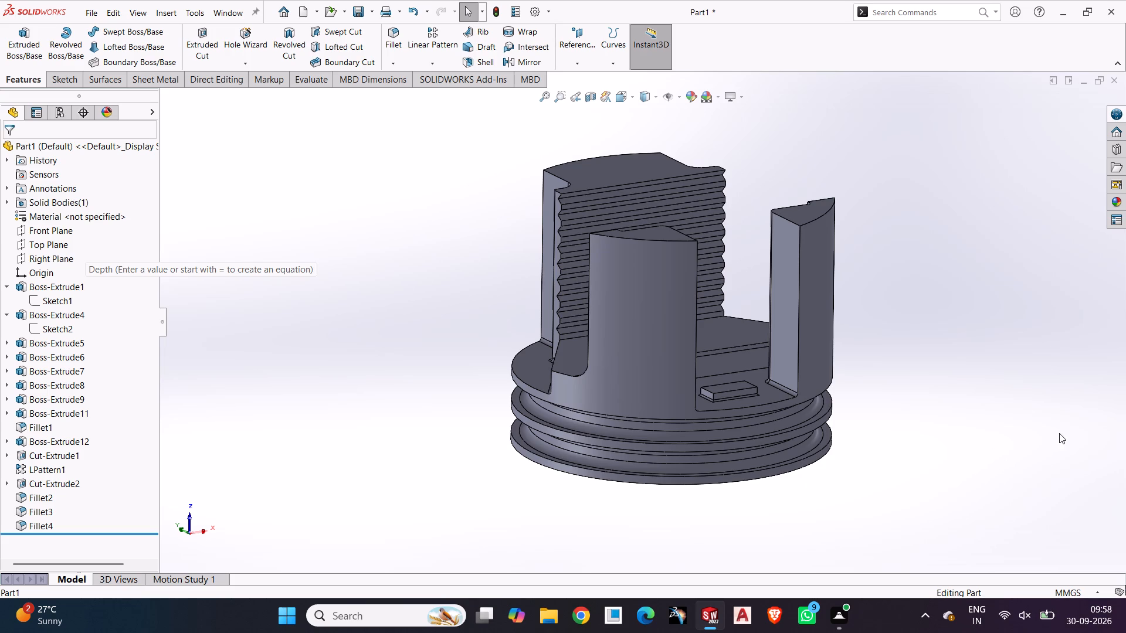
Save the part as a SOLIDWORKS Part named Model 4 in the INTERNSHIP folder.
click(370, 11)
click(379, 42)
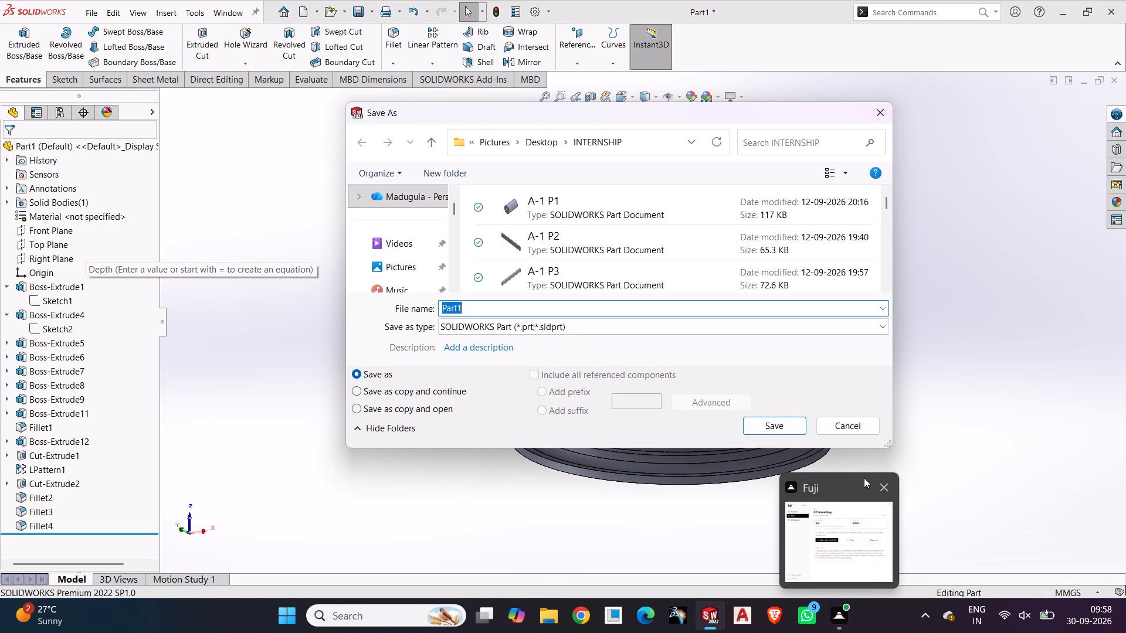
click(281, 352)
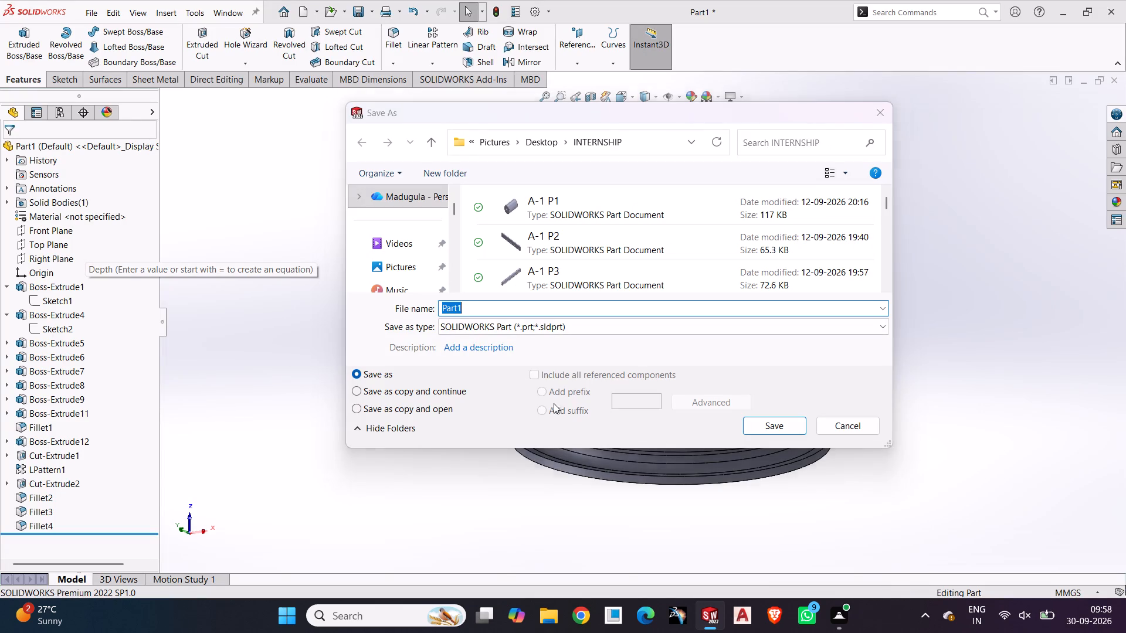
drag(473, 313, 425, 317)
text(Model)
key(space)
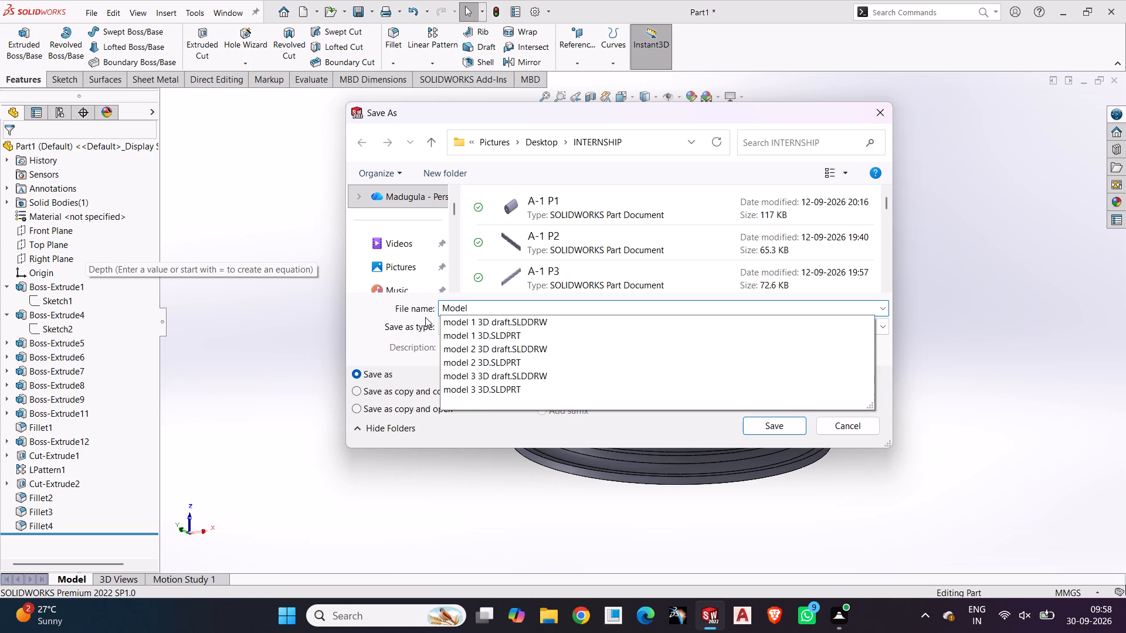
key(4)
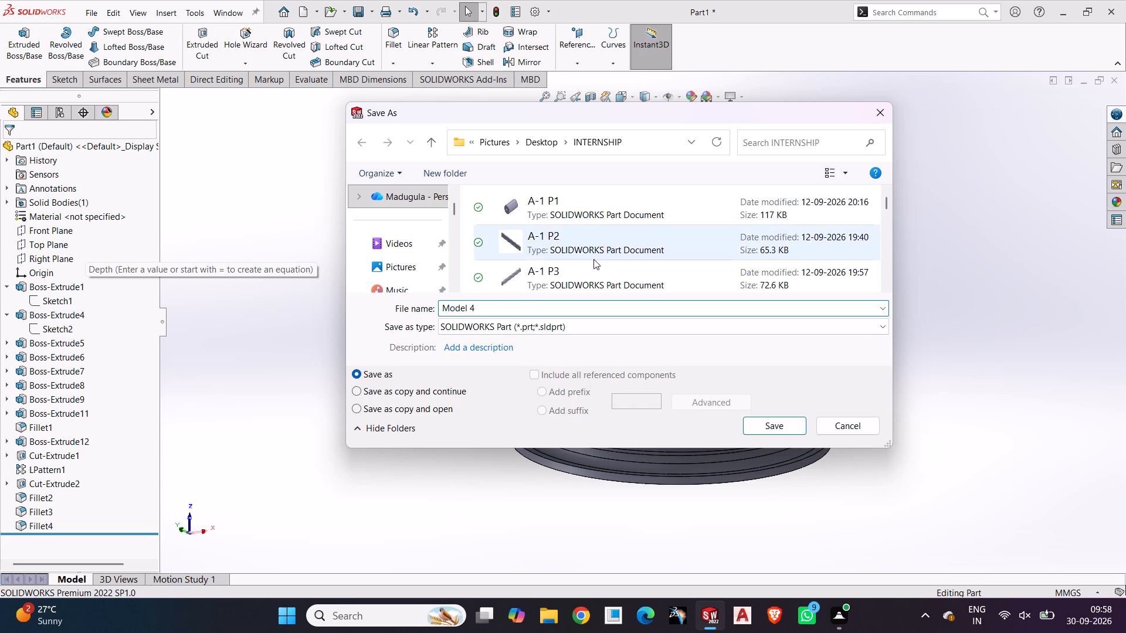
click(785, 426)
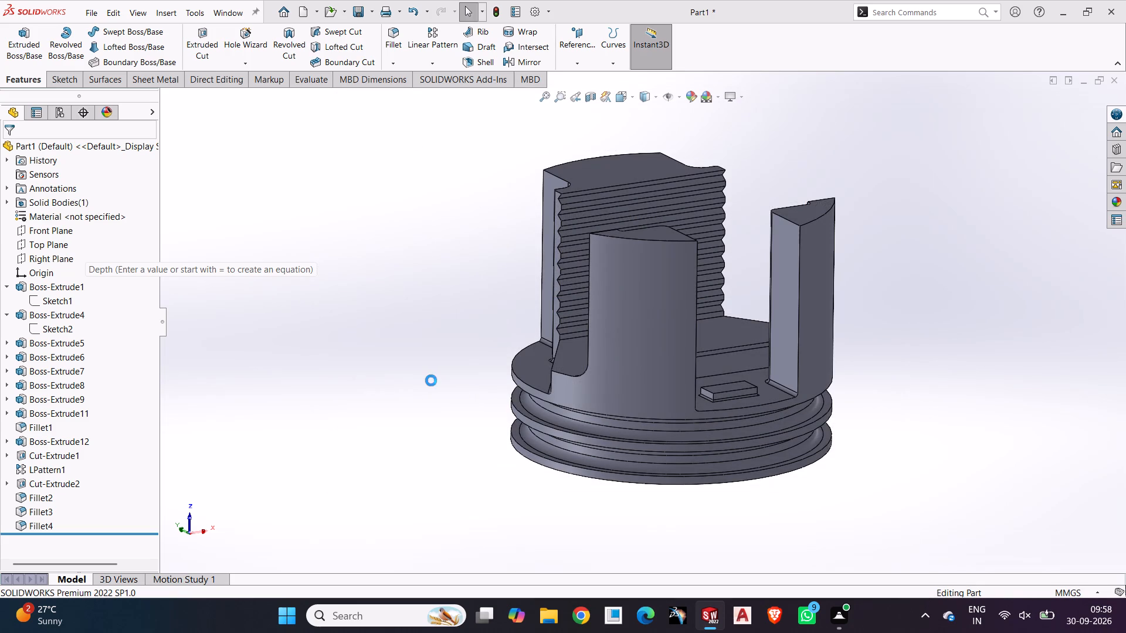
click(431, 380)
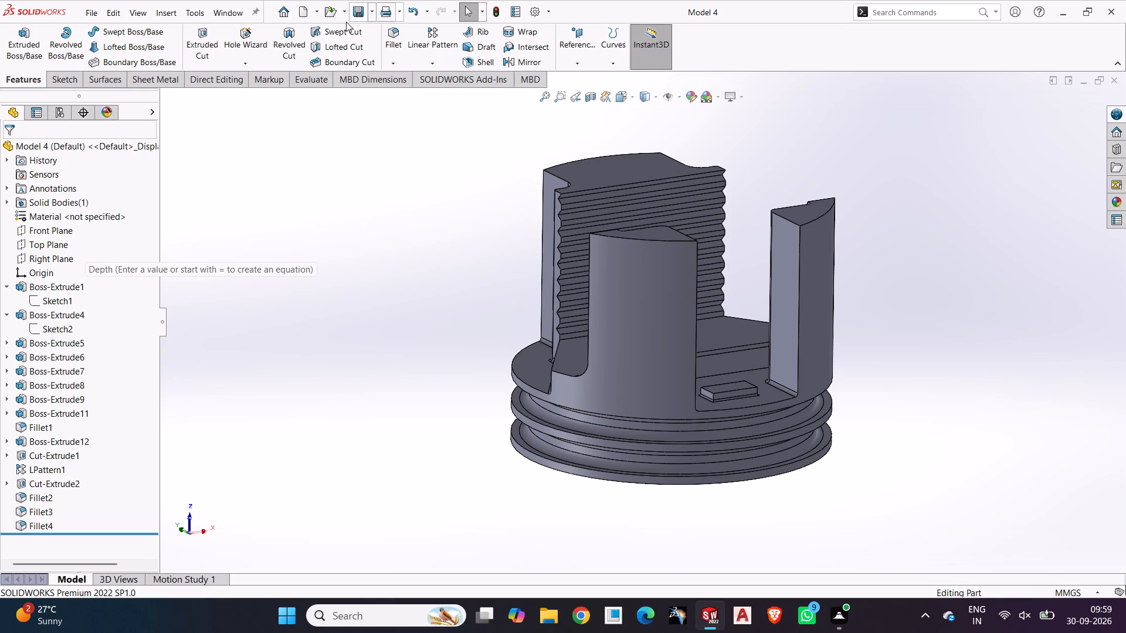
Make a drawing from the part on a standard A0 (ISO) sheet with the sheet format displayed.
click(93, 16)
click(132, 114)
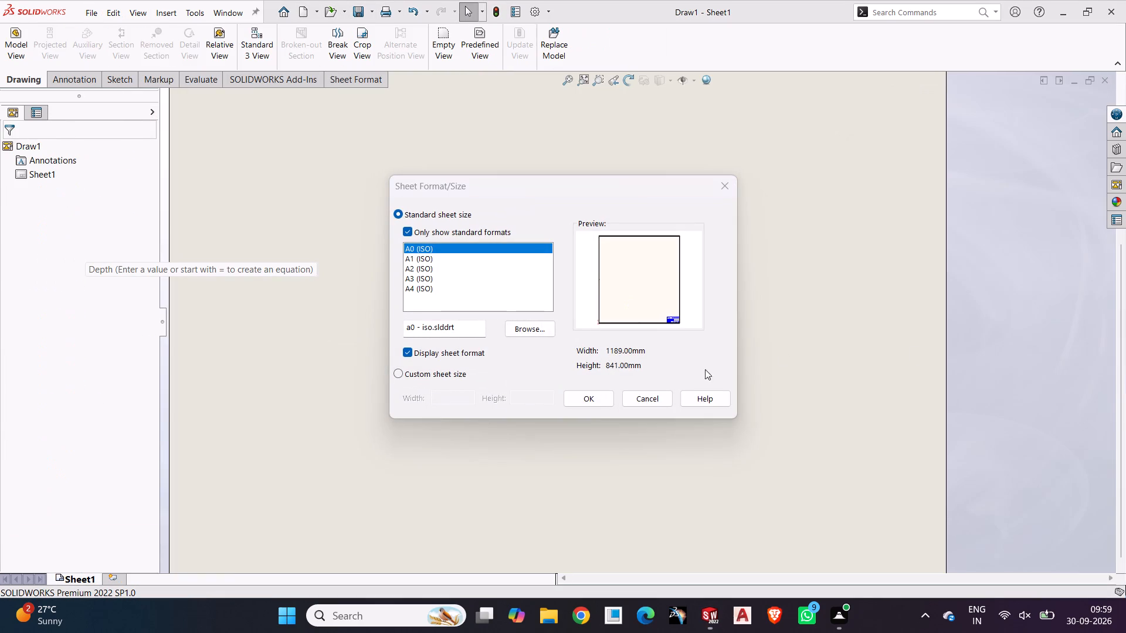
click(575, 406)
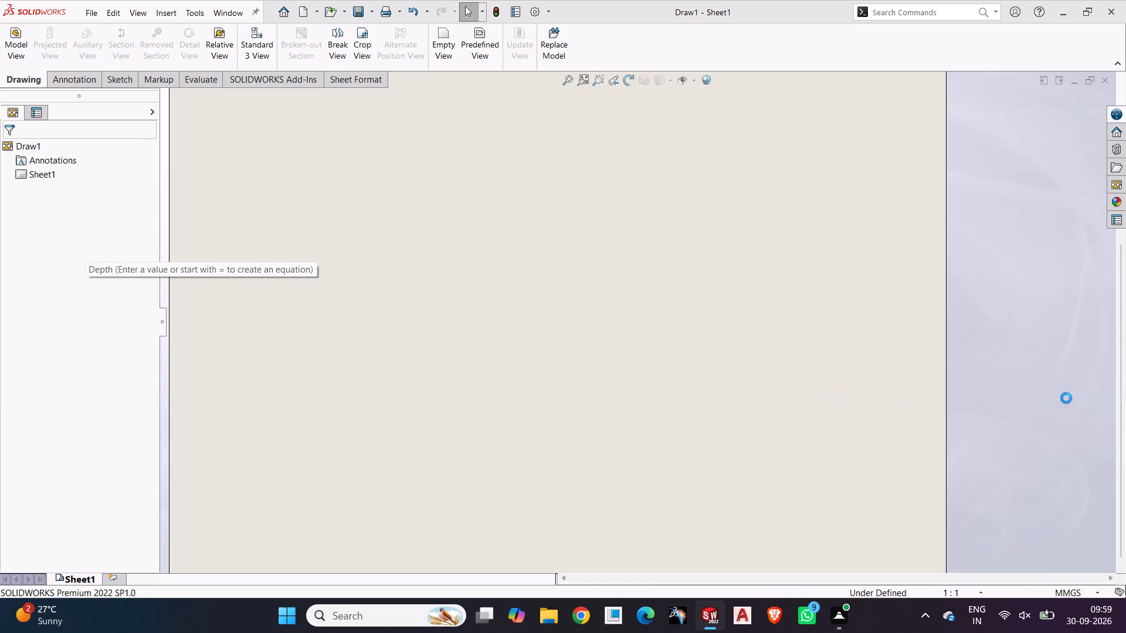
Place the front view at the sheet's centre and project views to its left, right, above and below.
drag(924, 286, 788, 285)
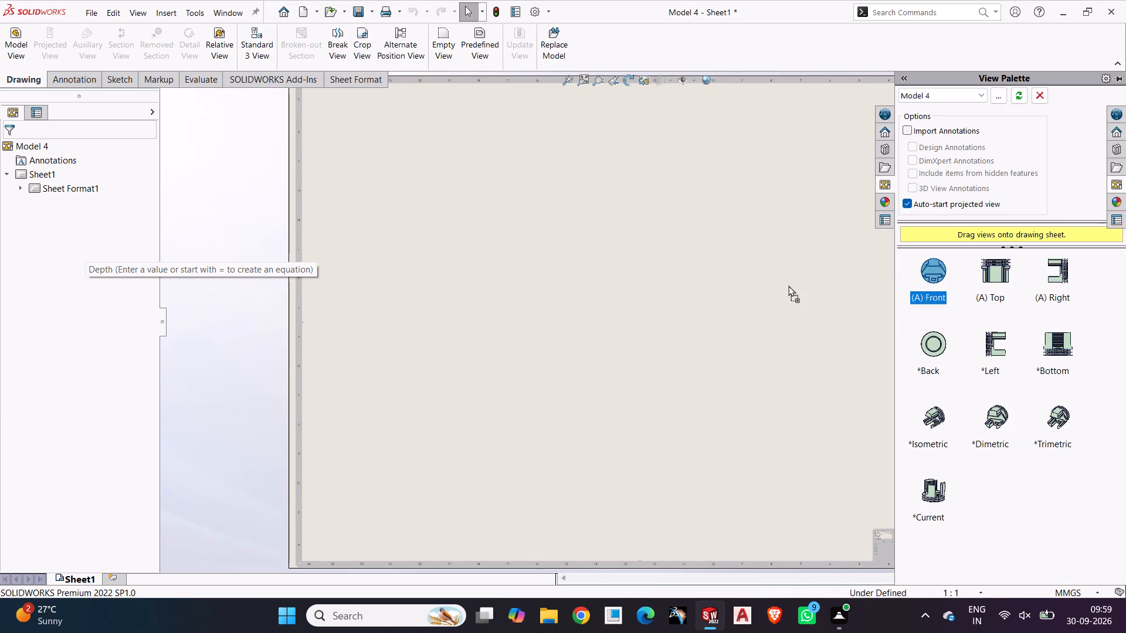
drag(788, 285, 656, 326)
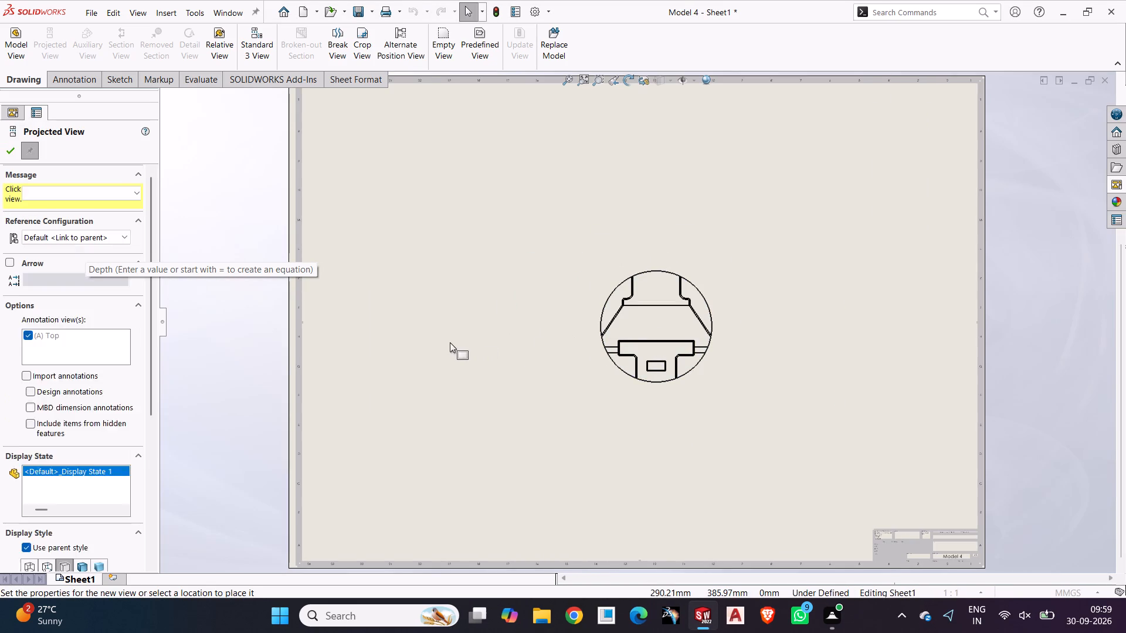
click(447, 342)
click(855, 347)
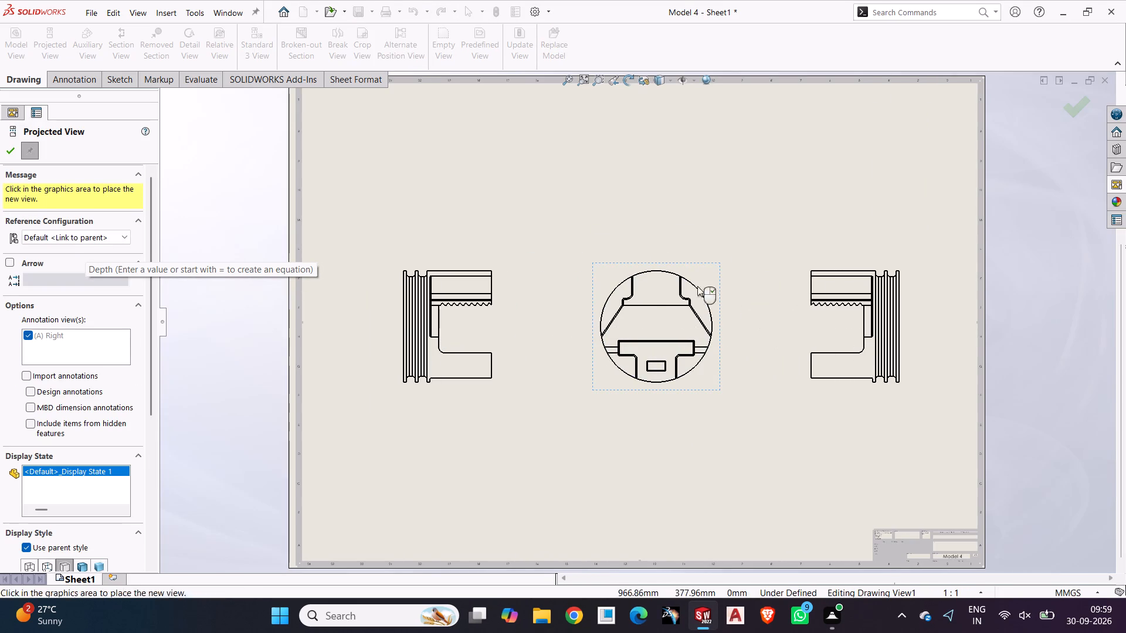
click(665, 194)
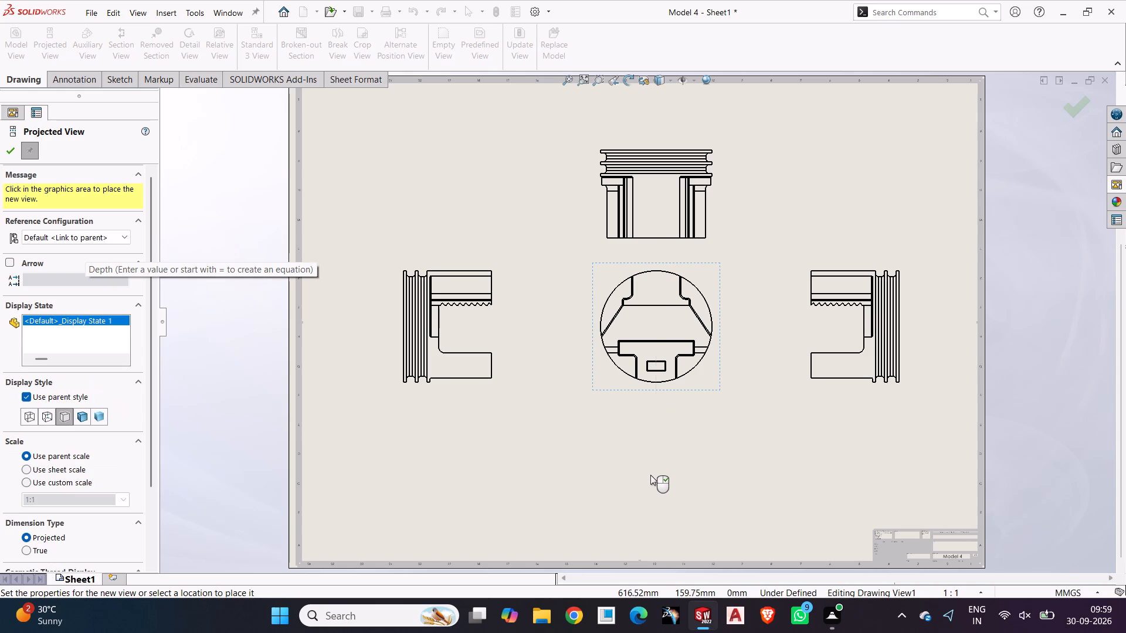
click(650, 481)
Add projected pictorial views at the sheet's upper-right, upper-left and lower-left corners, and finish placing views.
click(856, 222)
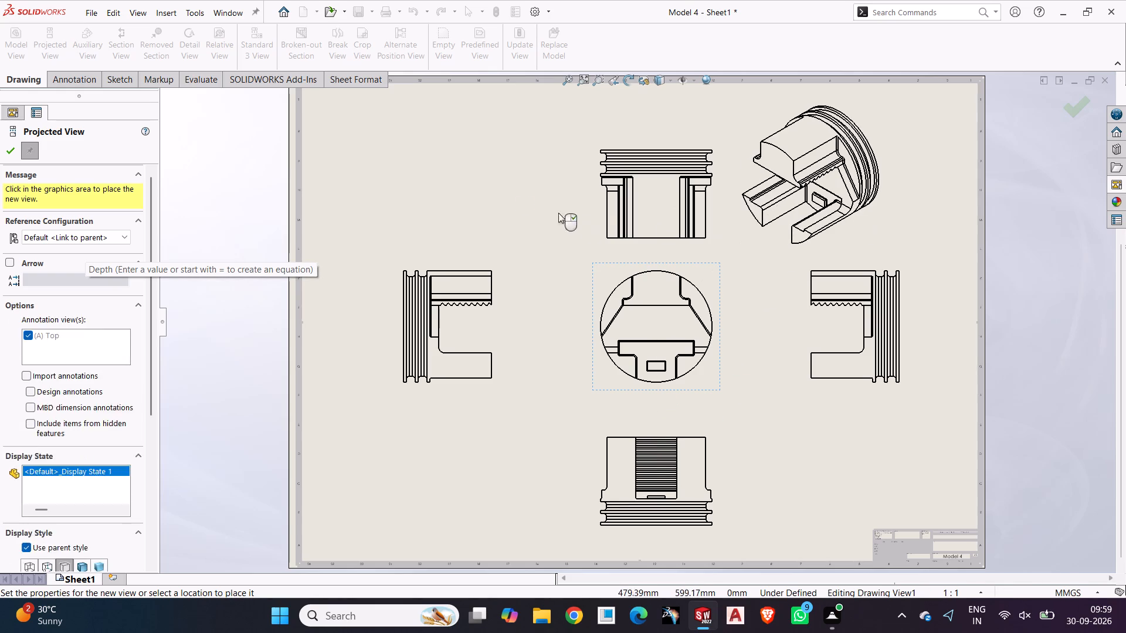
click(448, 196)
click(432, 458)
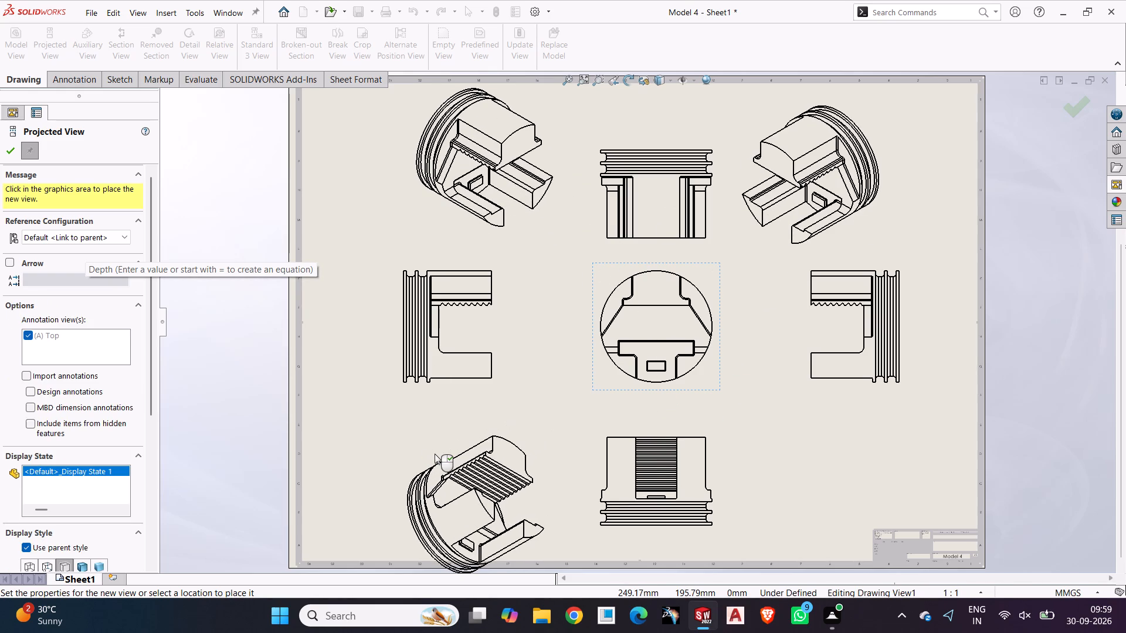
key(Escape)
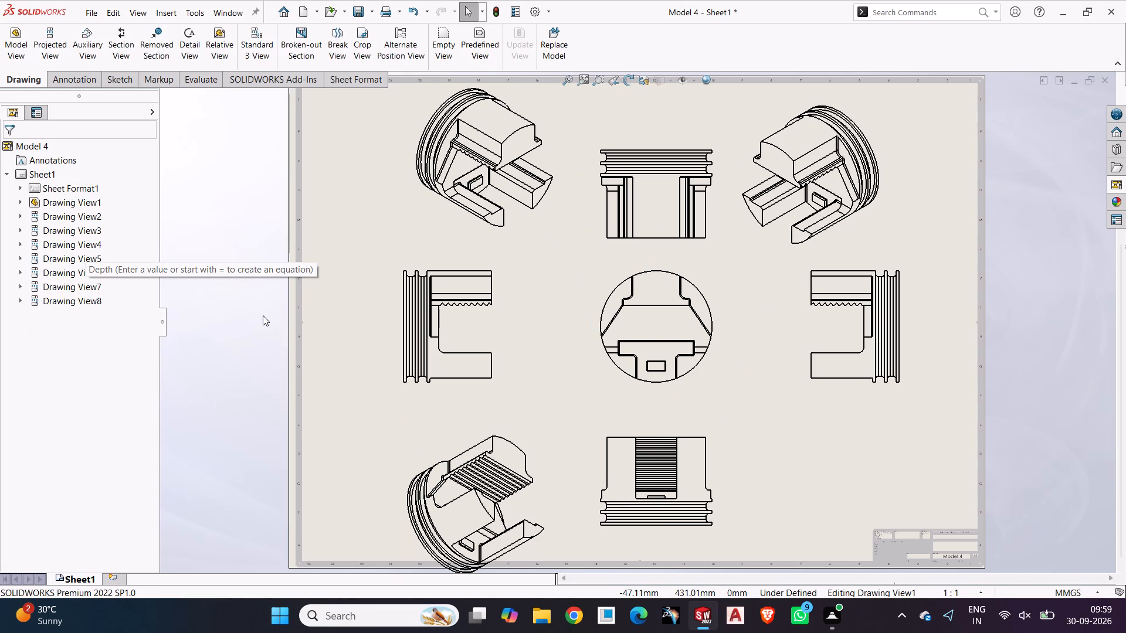
Save the drawing as a SOLIDWORKS Drawing named Model 4 draft in the INTERNSHIP folder.
click(374, 12)
click(367, 46)
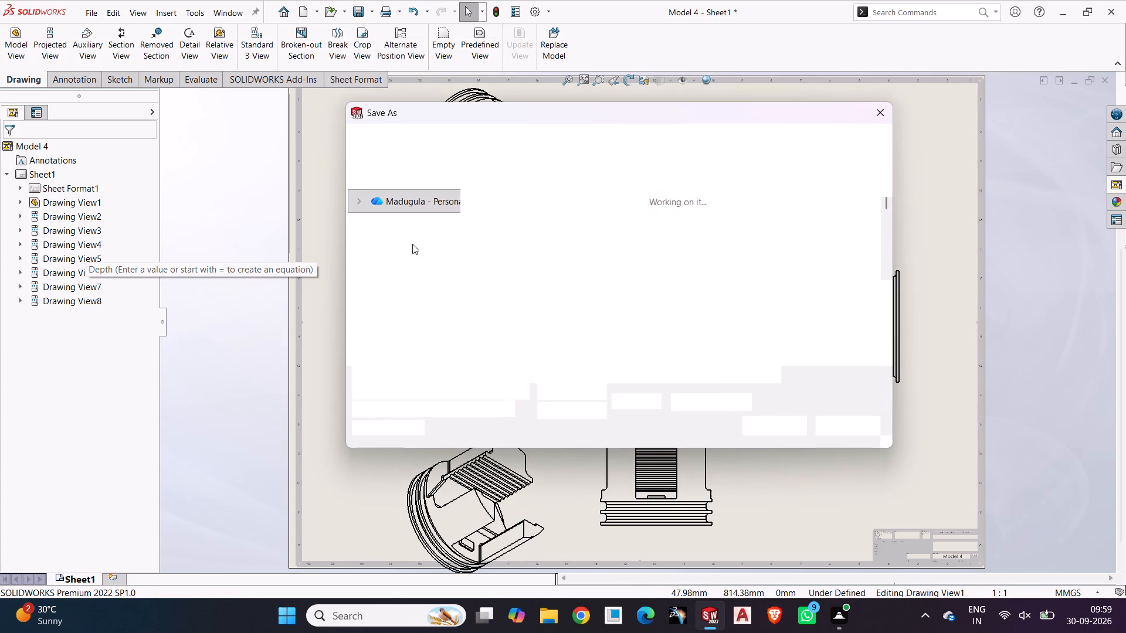
click(521, 312)
key(space)
text(draft)
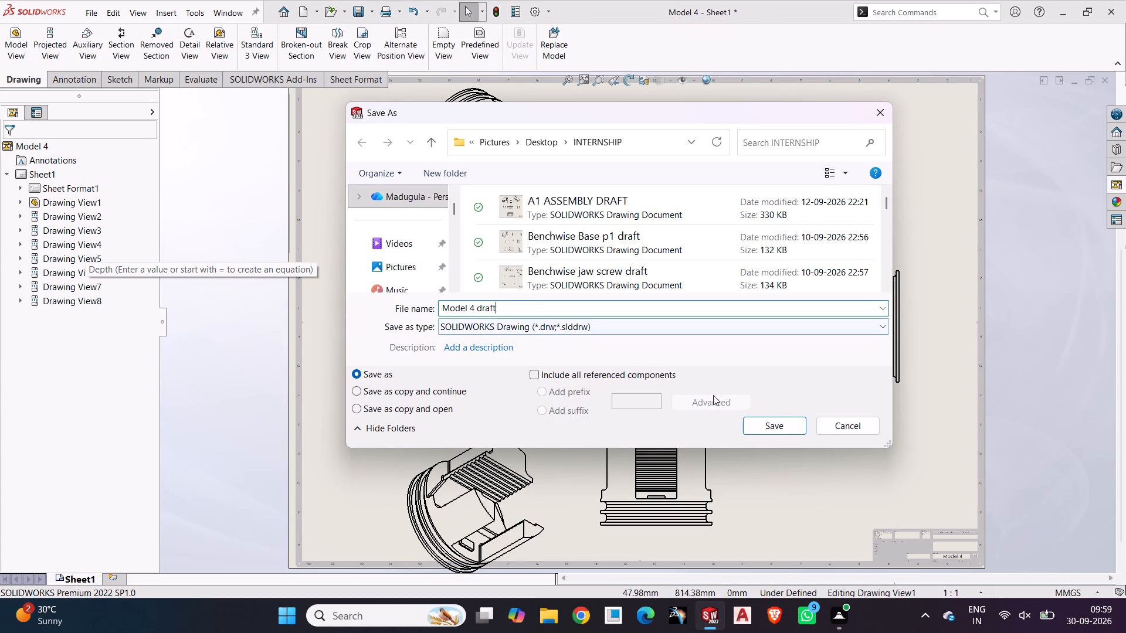
click(771, 423)
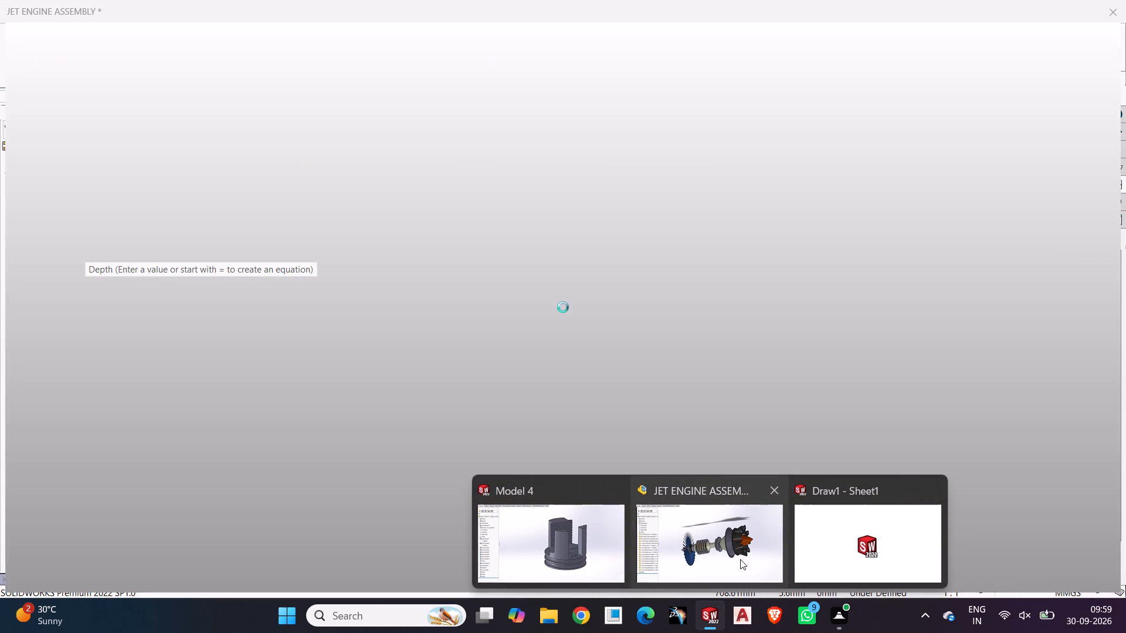
Switch to the Model 4 part window and examine the ring grooves, toothed block and lower arms from the sides.
click(600, 554)
middle_drag(411, 397, 543, 311)
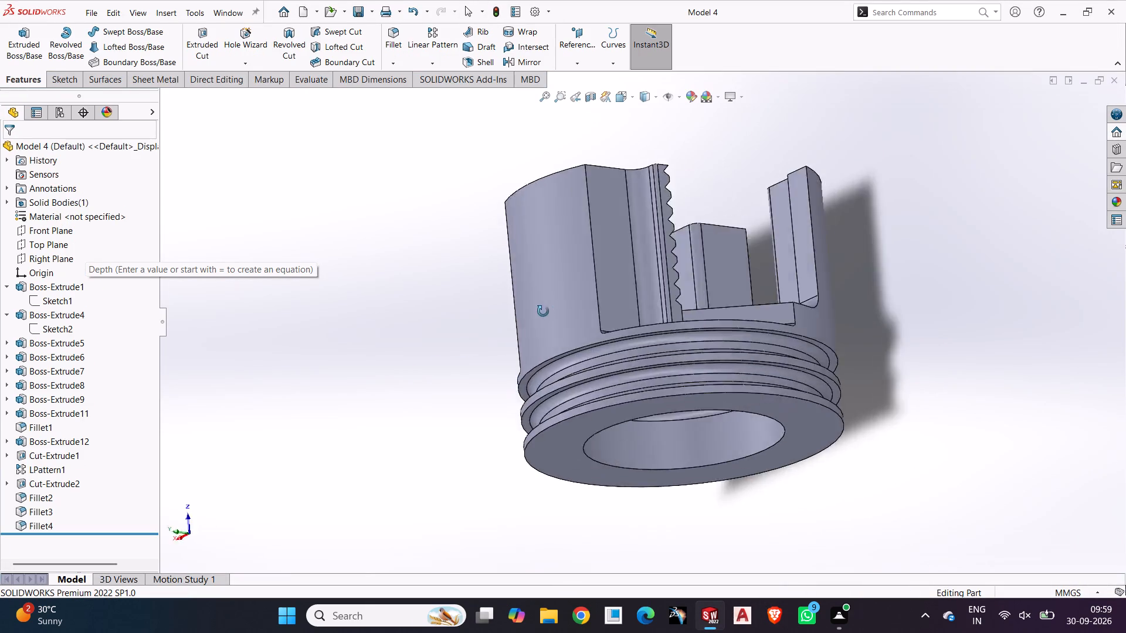
middle_drag(543, 311, 727, 289)
middle_drag(729, 289, 965, 258)
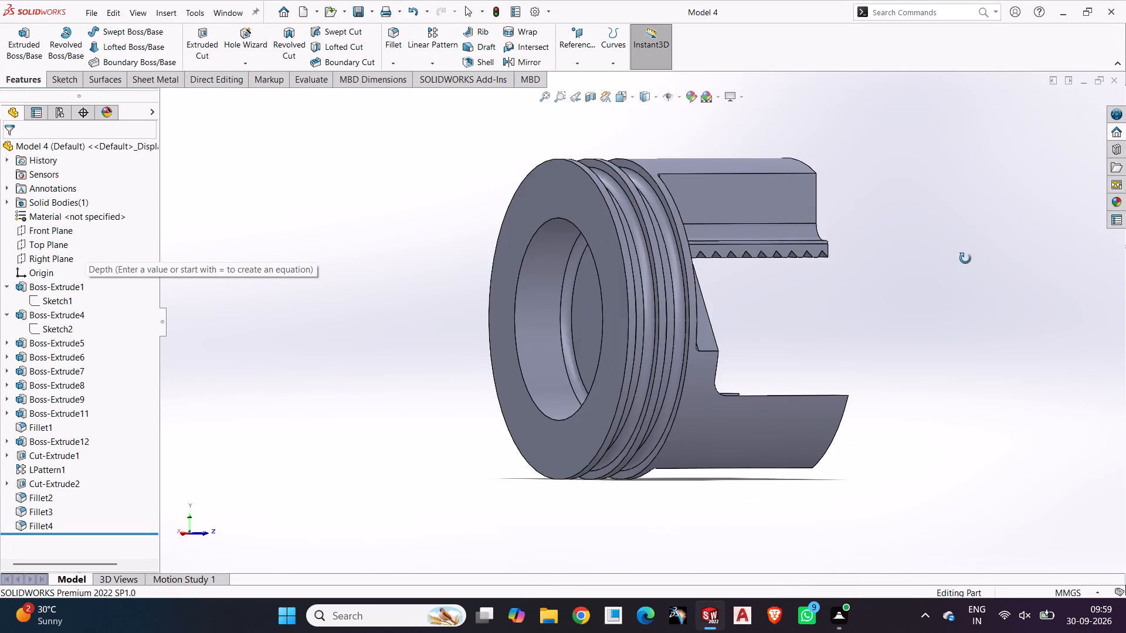
middle_drag(965, 258, 425, 303)
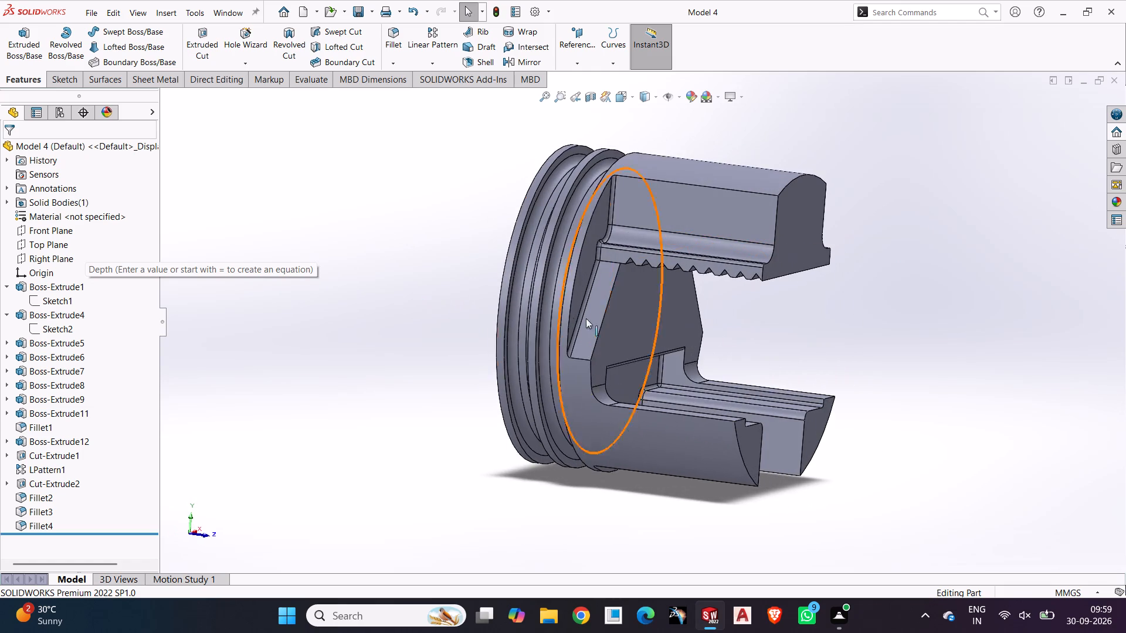
scroll(670, 318, down, 3)
scroll(818, 303, up, 1)
middle_drag(818, 303, 814, 276)
scroll(814, 277, up, 1)
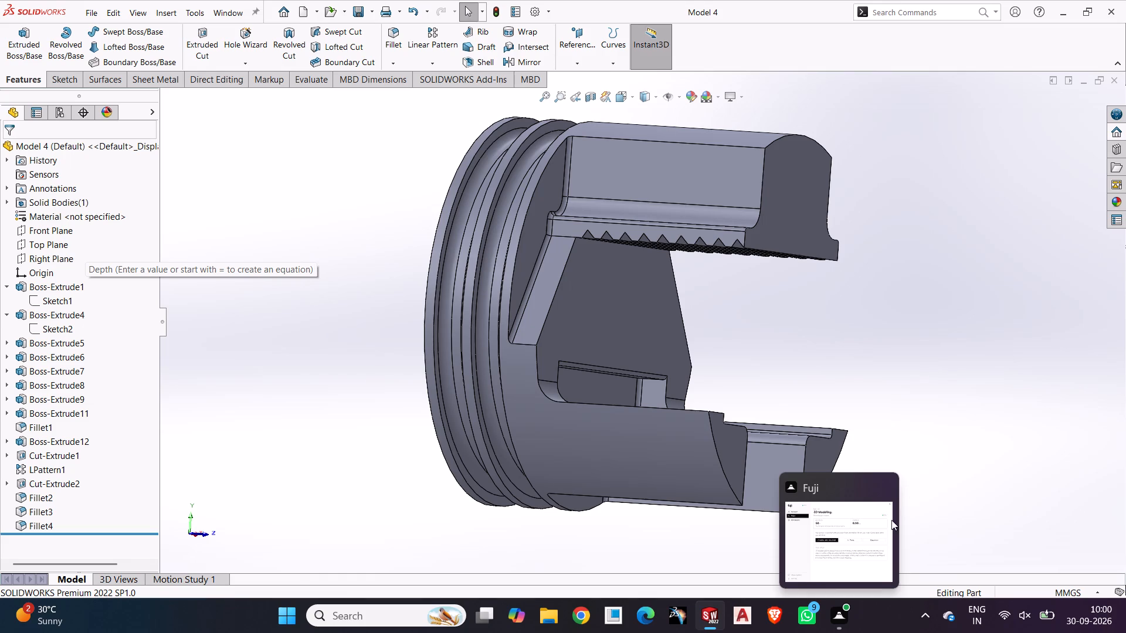
scroll(769, 336, down, 1)
middle_drag(769, 336, 504, 328)
scroll(504, 328, up, 1)
middle_drag(504, 328, 572, 328)
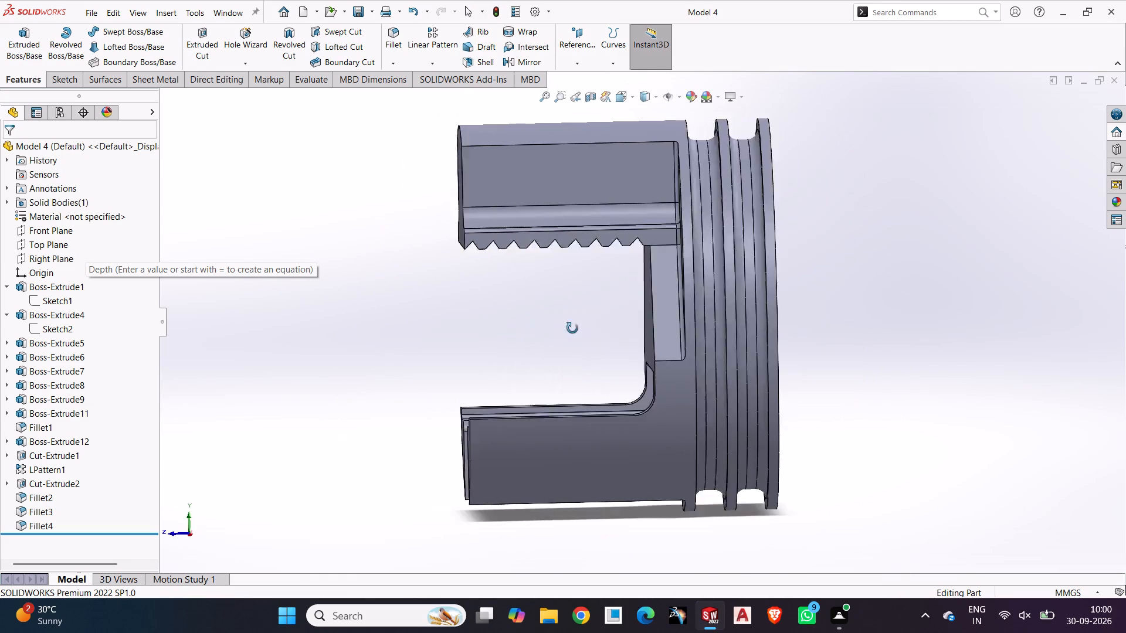
middle_drag(572, 328, 947, 317)
middle_drag(878, 318, 764, 316)
middle_drag(742, 316, 732, 319)
scroll(732, 319, down, 3)
scroll(723, 322, up, 3)
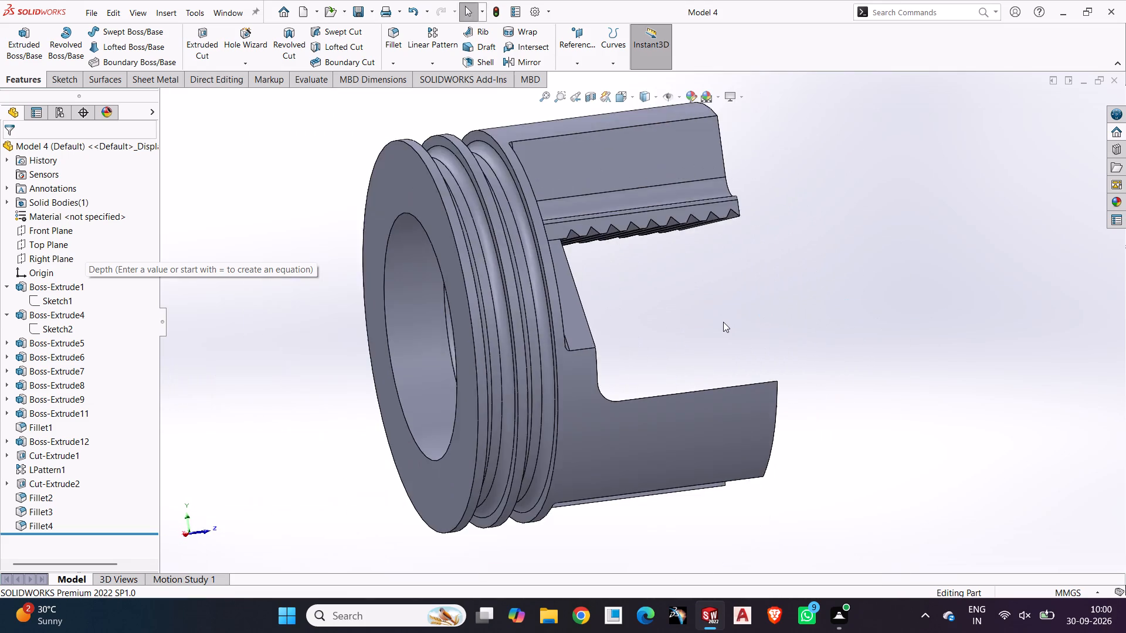
Examine the circular end recess and the ringed flange of the part.
middle_drag(723, 322, 950, 407)
middle_drag(996, 400, 1008, 396)
middle_click(1016, 394)
middle_drag(985, 393, 798, 445)
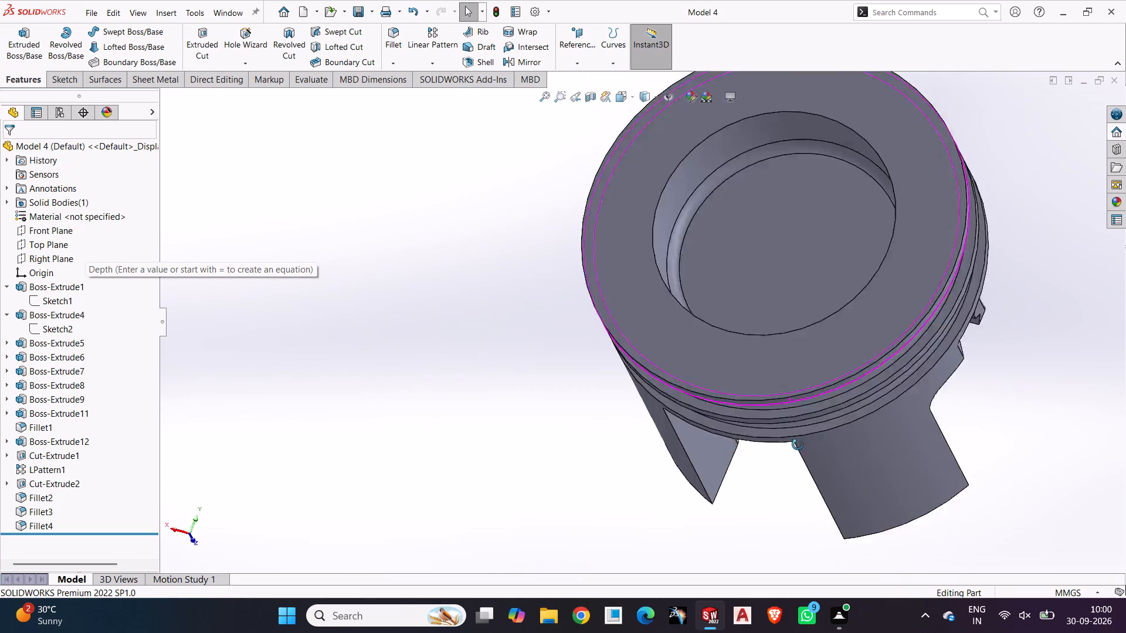
middle_drag(798, 445, 727, 435)
scroll(775, 353, up, 3)
middle_drag(804, 321, 940, 311)
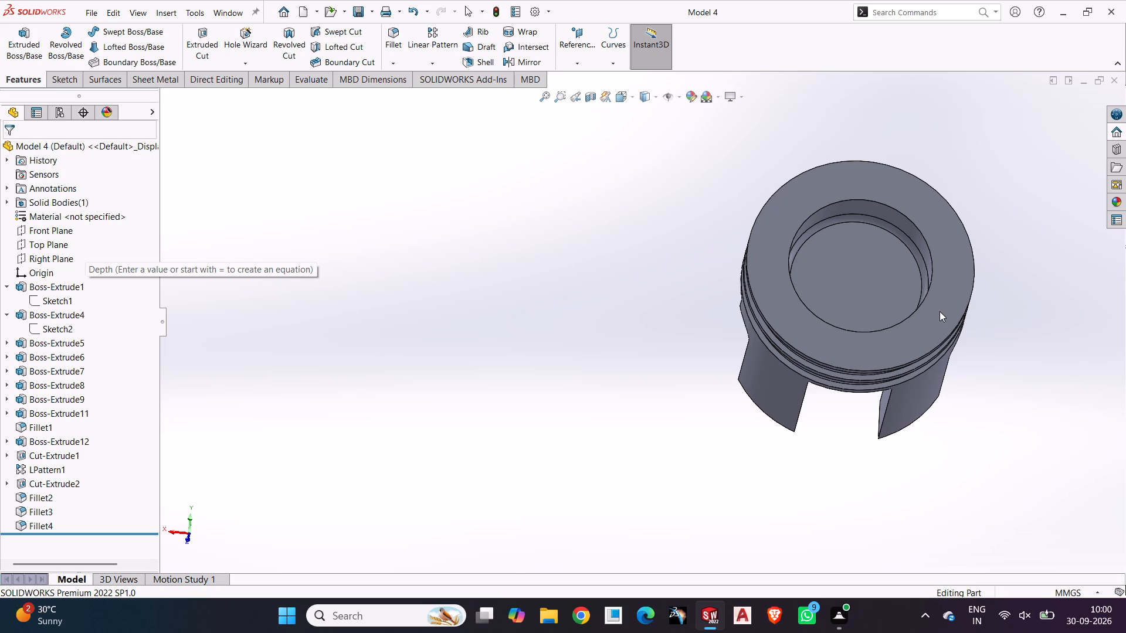
scroll(940, 311, down, 4)
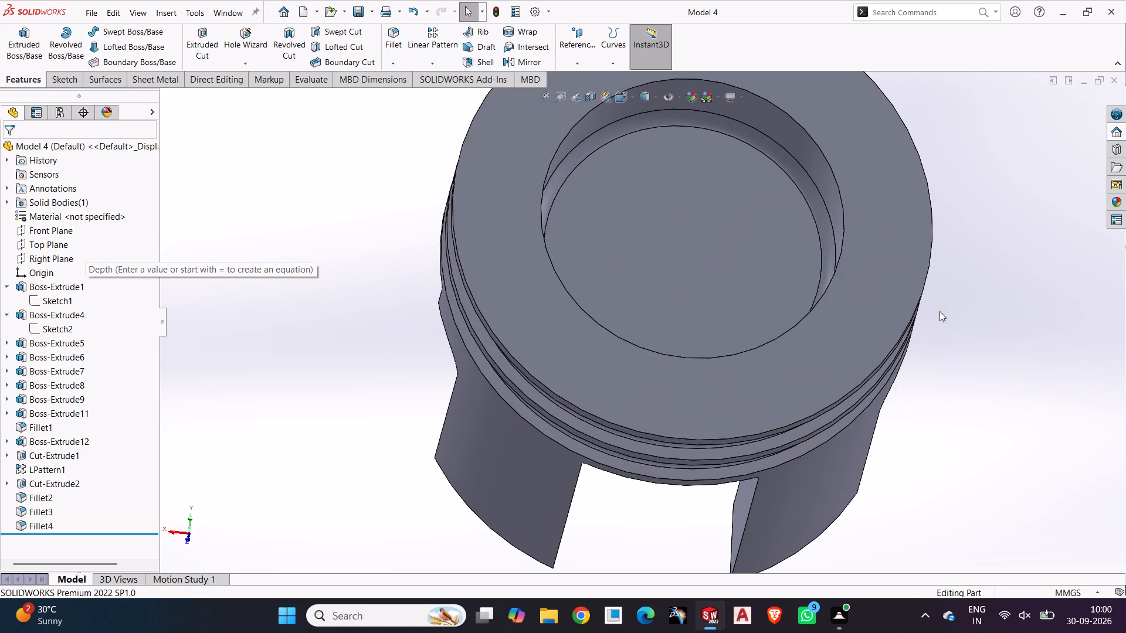
scroll(924, 309, up, 3)
middle_drag(922, 309, 891, 209)
middle_drag(867, 197, 765, 232)
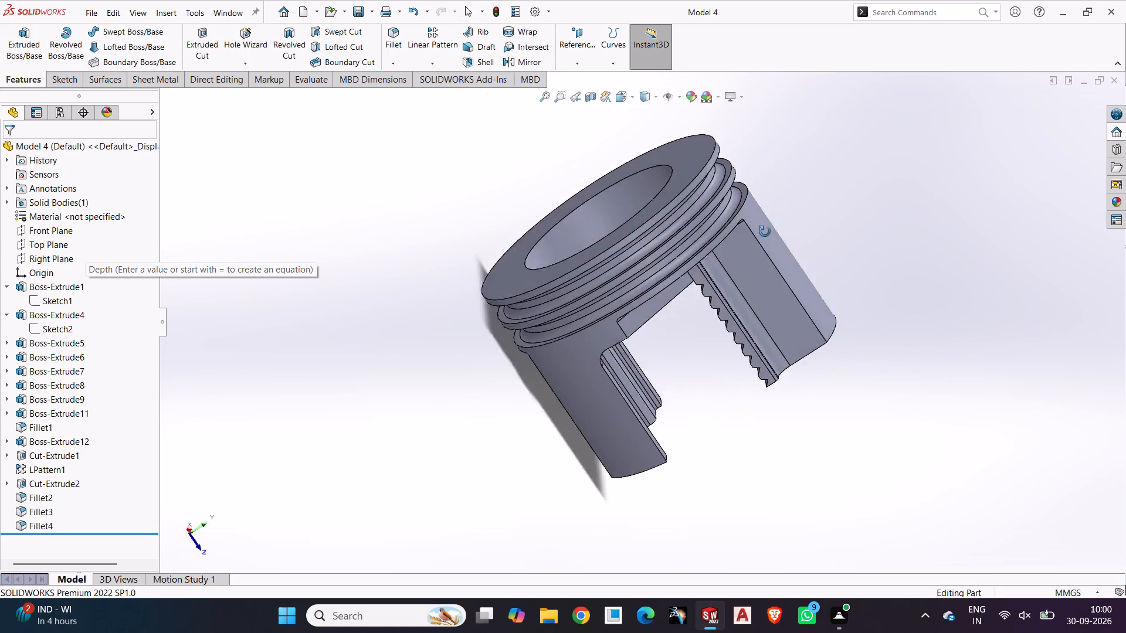
Examine the tooth row, the block's fillets and the small rectangular boss up close.
middle_drag(765, 232, 613, 339)
scroll(621, 349, up, 1)
scroll(642, 260, down, 4)
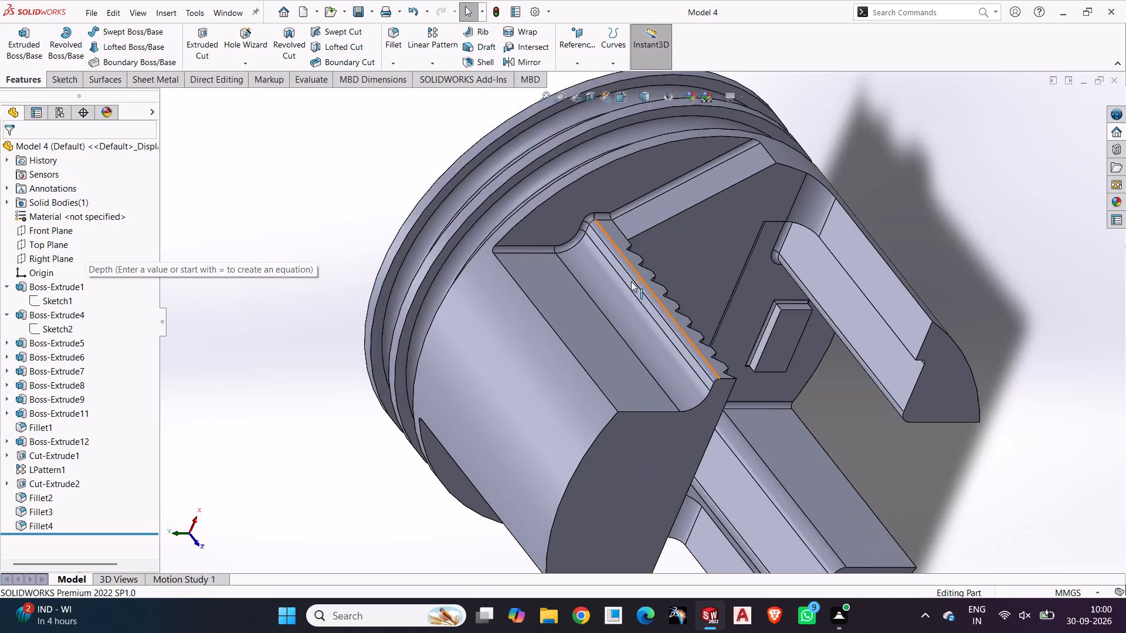
scroll(618, 312, up, 2)
middle_drag(616, 315, 582, 386)
scroll(578, 353, down, 4)
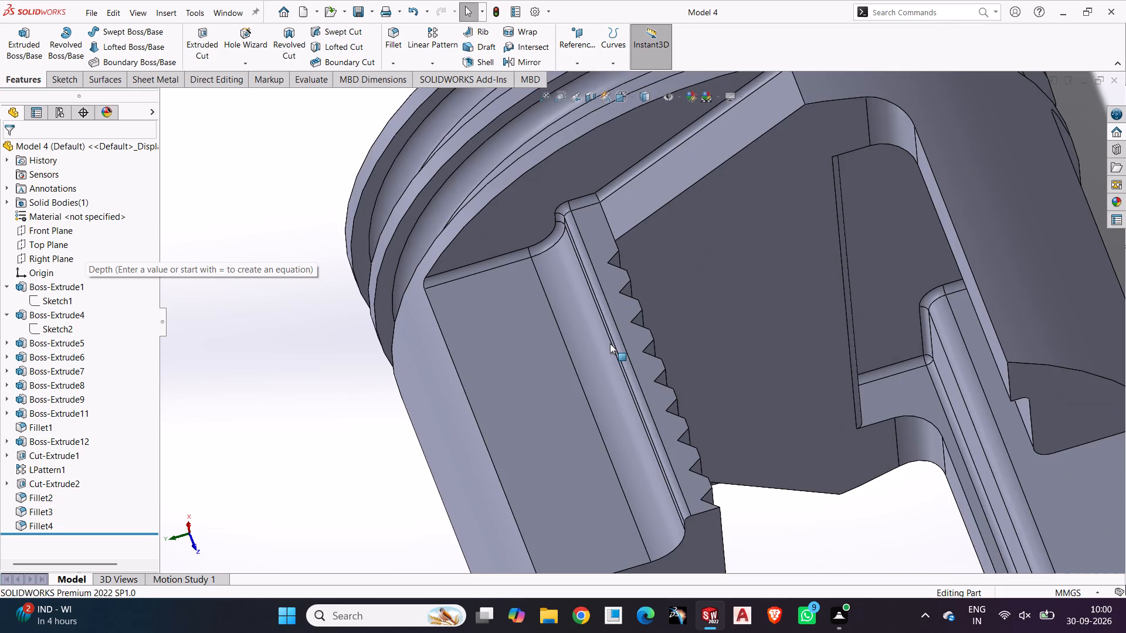
scroll(610, 343, down, 4)
scroll(610, 343, up, 5)
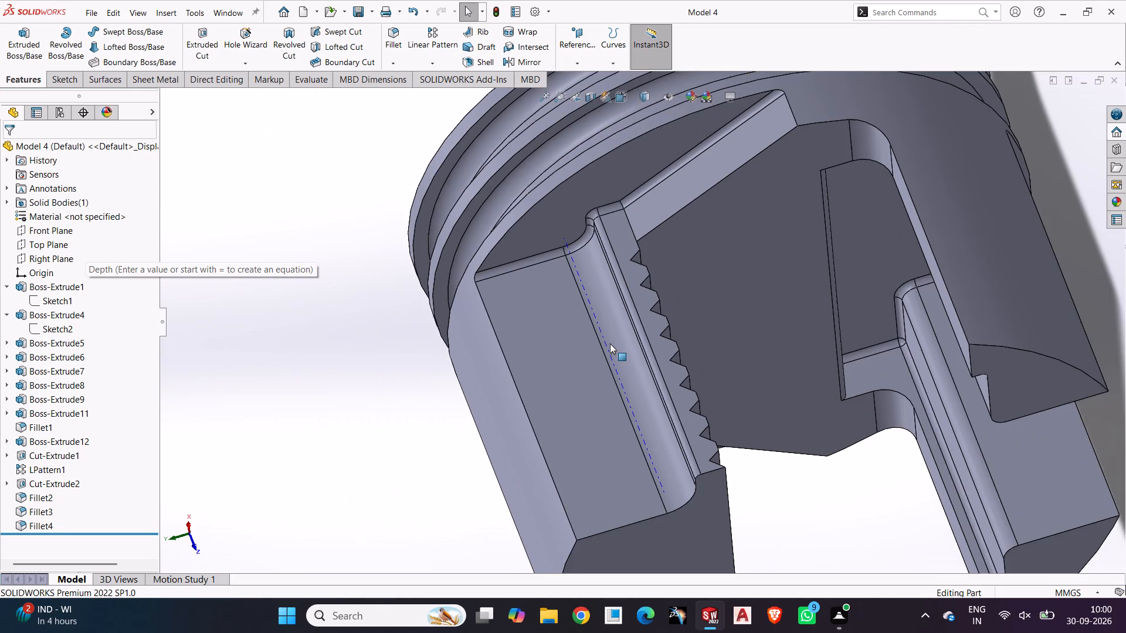
middle_drag(610, 343, 637, 228)
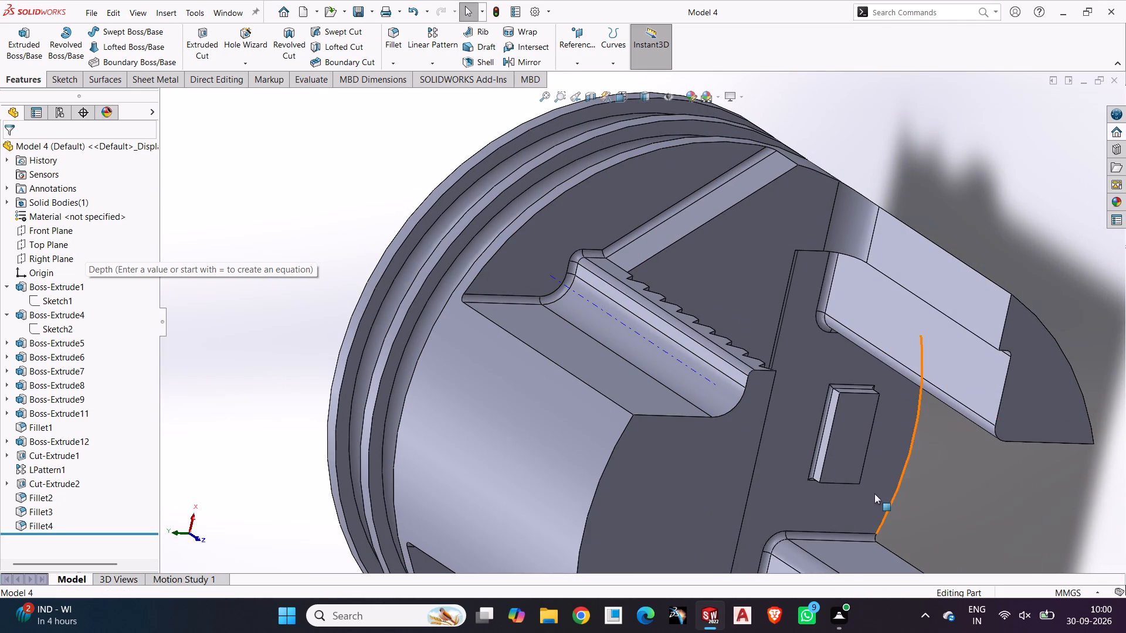
middle_drag(874, 493, 827, 358)
scroll(865, 463, up, 1)
scroll(696, 358, up, 2)
middle_drag(696, 358, 711, 293)
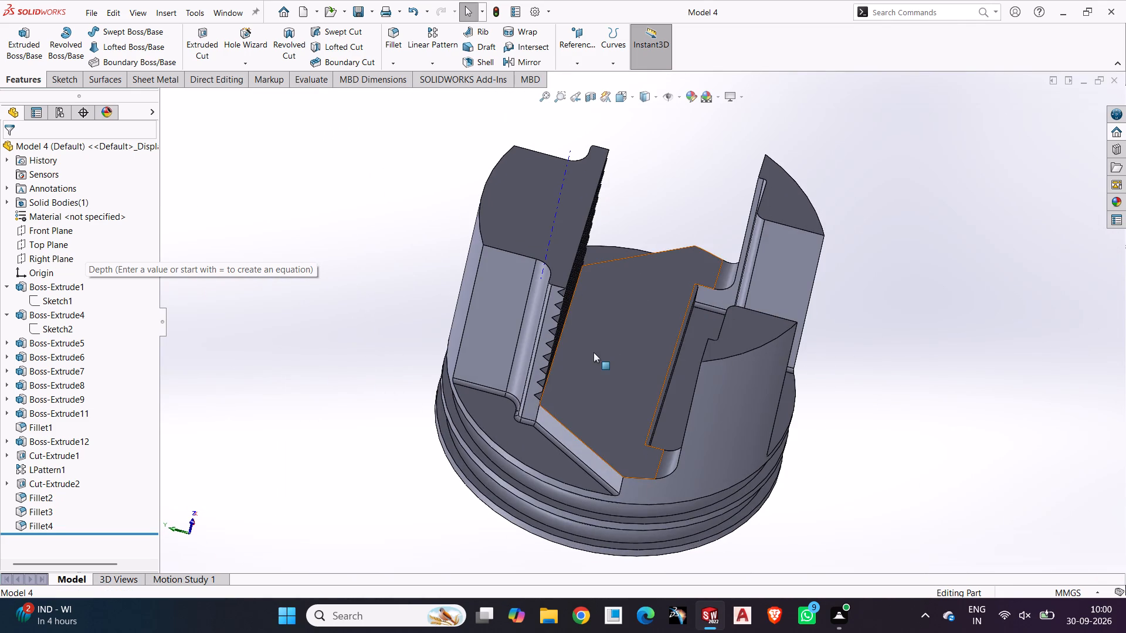
middle_drag(593, 368, 568, 424)
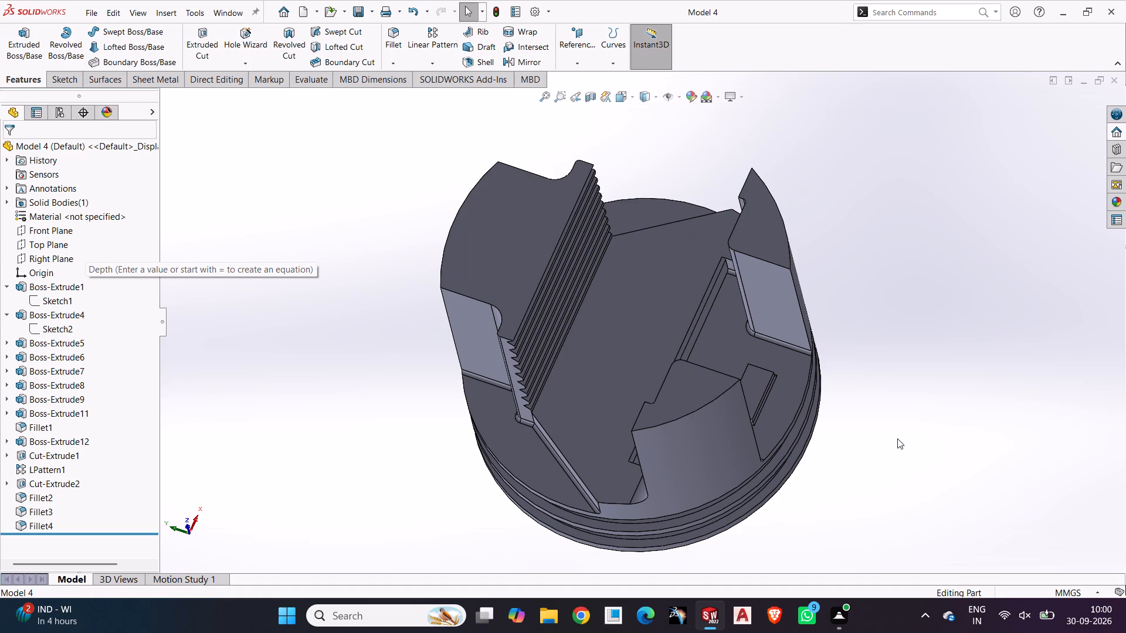
Examine the whole part from all sides, including the arms, toothed block, inner face and ring grooves.
scroll(903, 440, down, 3)
scroll(917, 442, up, 1)
middle_drag(917, 442, 964, 475)
scroll(951, 438, up, 3)
middle_drag(951, 438, 804, 470)
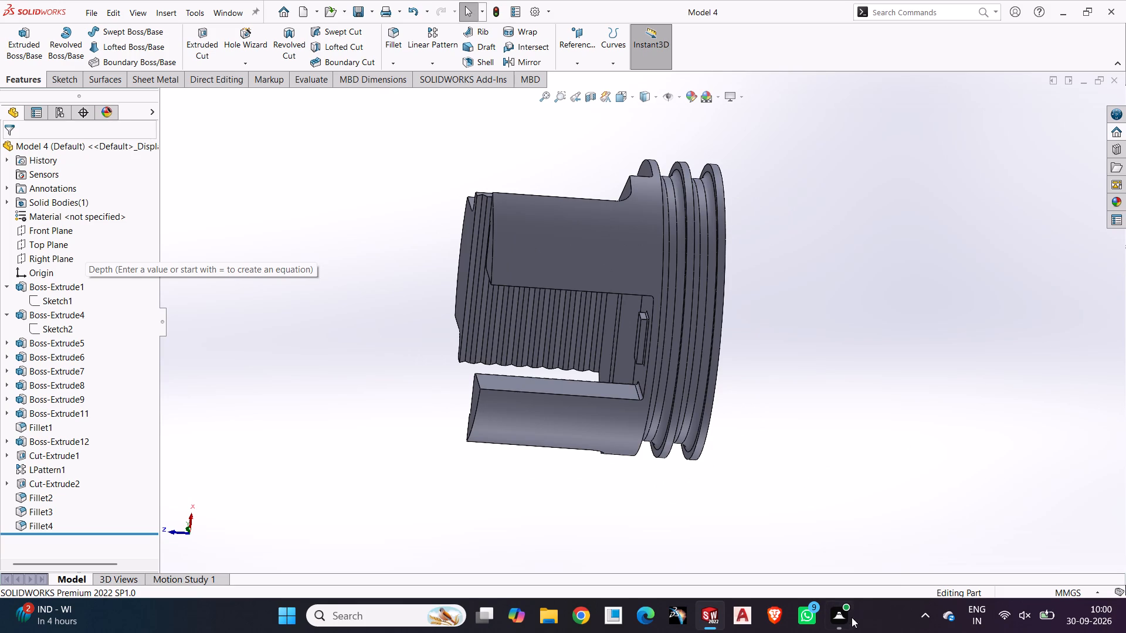
middle_drag(507, 414, 703, 278)
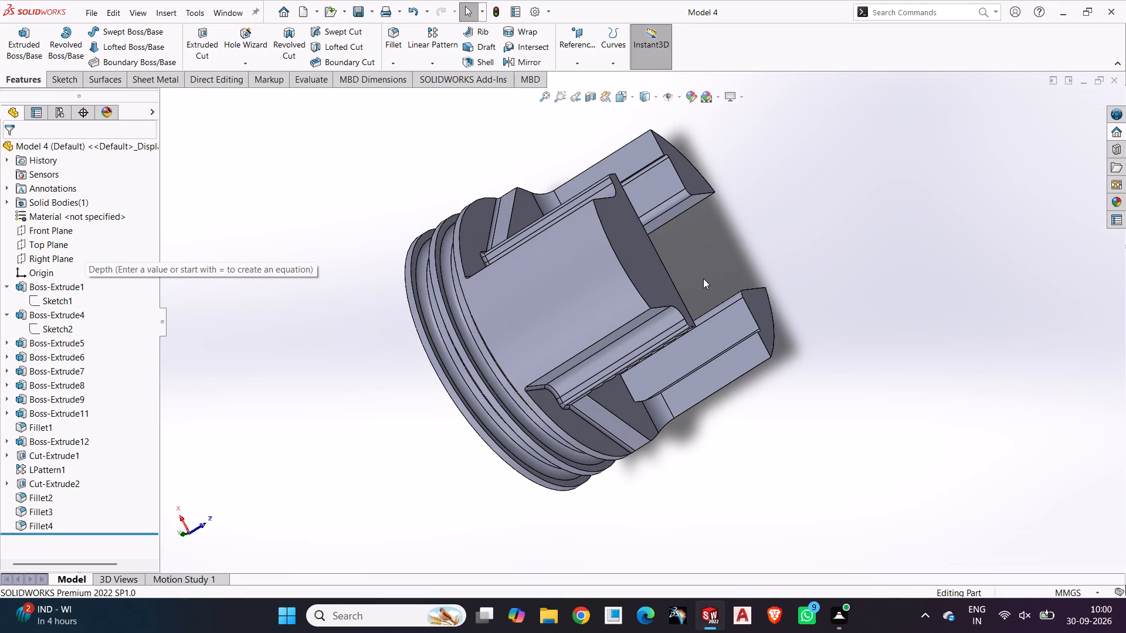
middle_drag(914, 287, 797, 249)
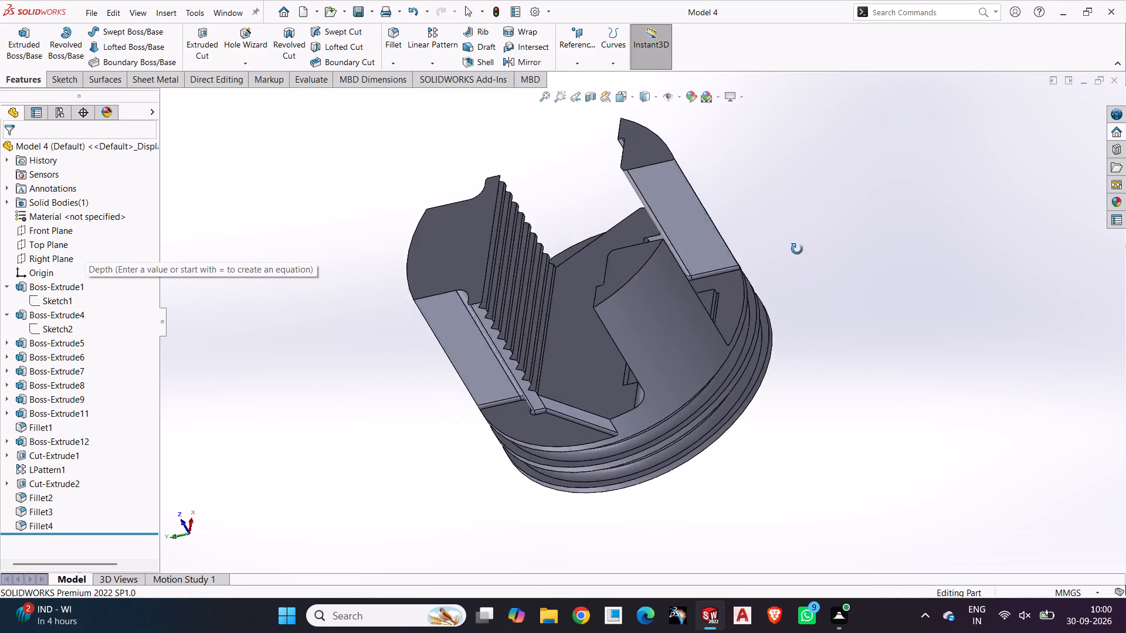
middle_drag(797, 249, 819, 225)
scroll(819, 225, up, 1)
scroll(822, 225, down, 5)
scroll(755, 380, up, 4)
middle_drag(755, 380, 744, 492)
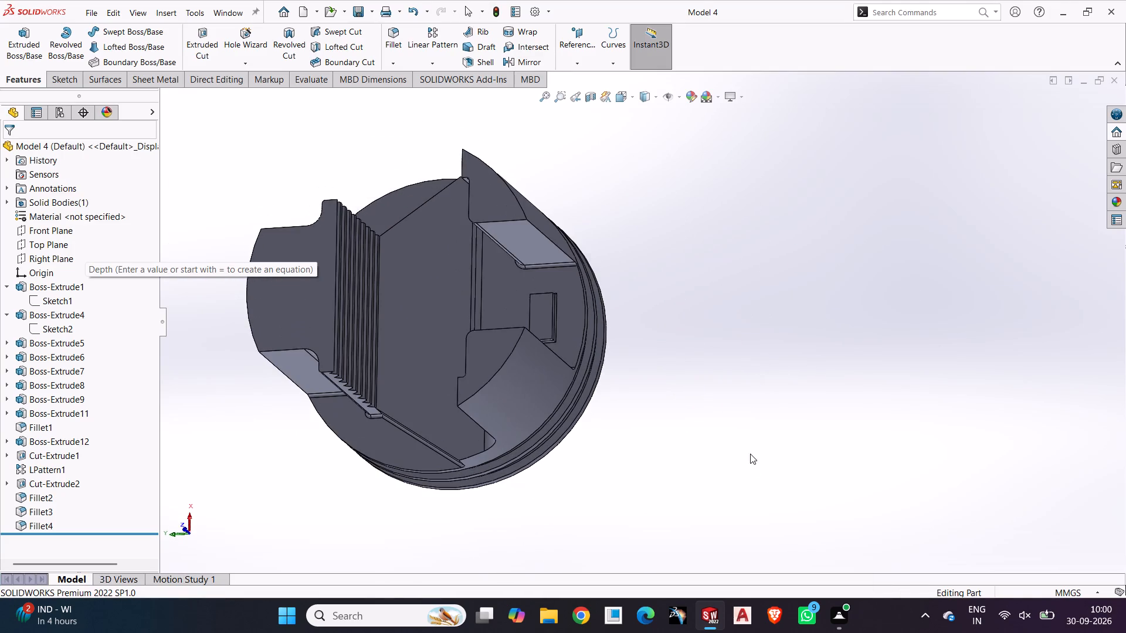
middle_drag(750, 454, 786, 341)
scroll(785, 344, up, 1)
scroll(688, 492, up, 1)
middle_drag(615, 450, 652, 433)
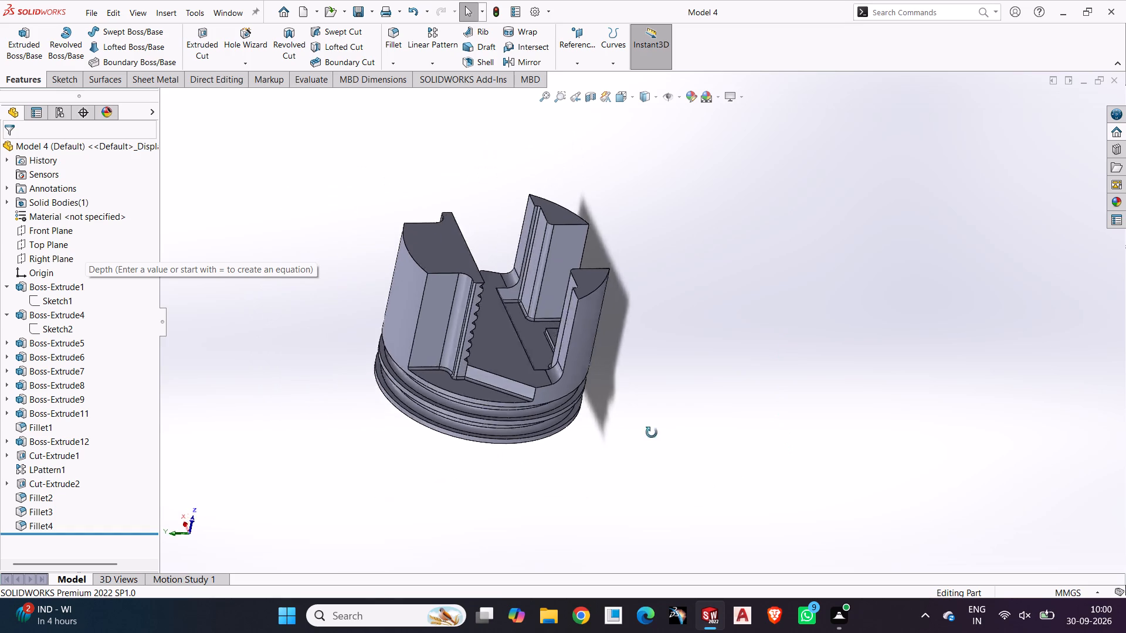
middle_drag(652, 433, 887, 491)
scroll(599, 399, down, 3)
scroll(592, 410, up, 1)
middle_drag(592, 410, 691, 541)
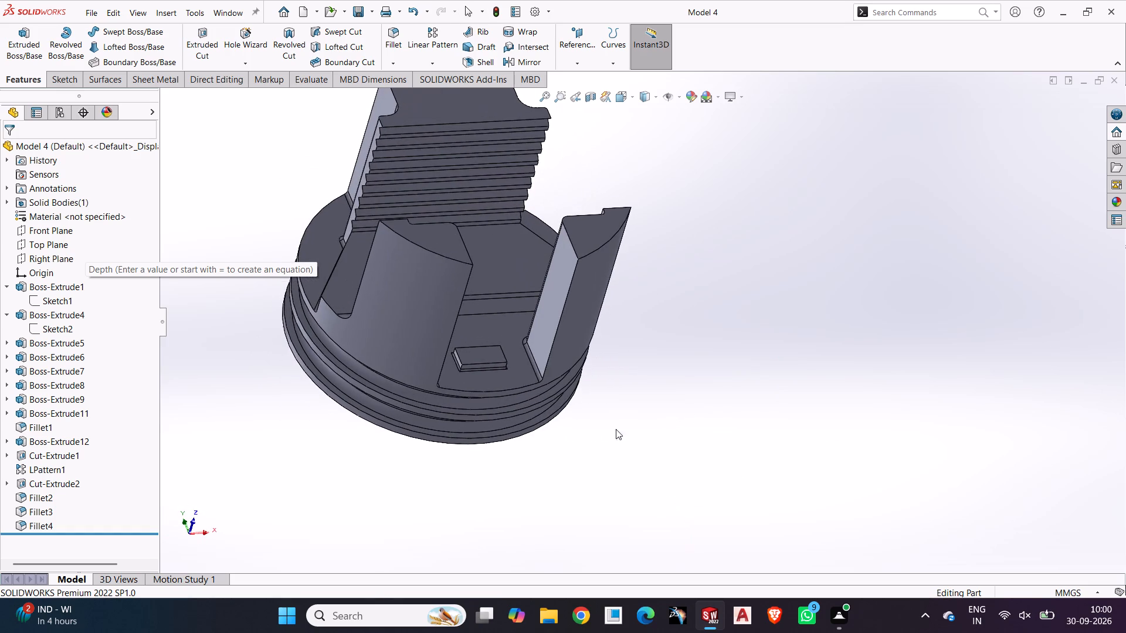
middle_drag(519, 353, 557, 344)
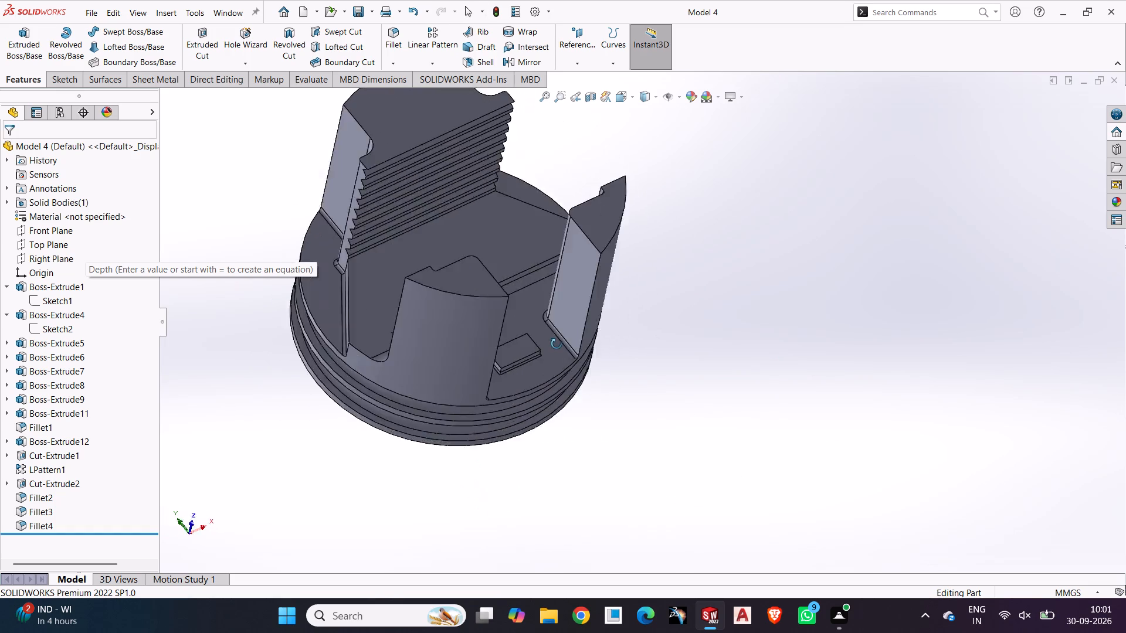
middle_drag(557, 344, 696, 404)
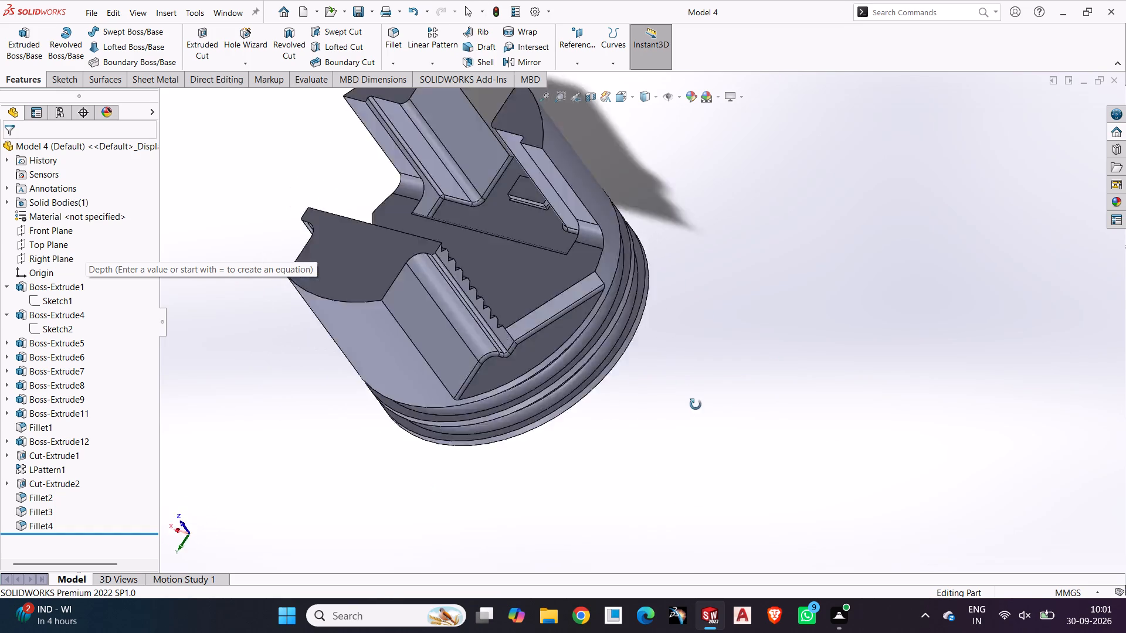
middle_drag(696, 404, 915, 176)
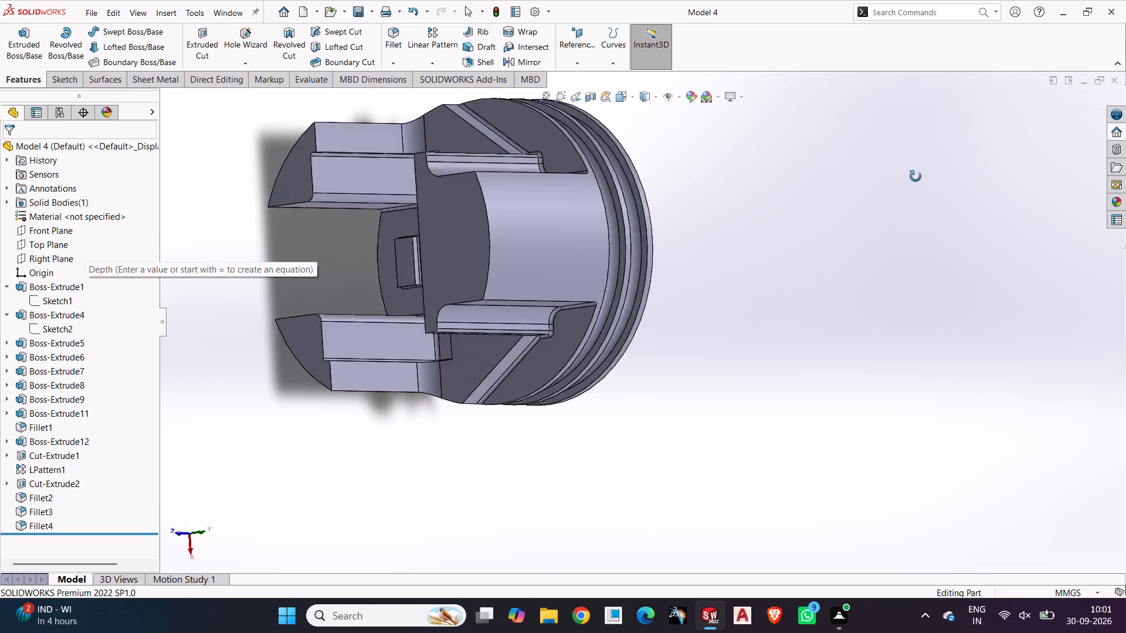
Examine the whole part from all sides, including the ring grooves, toothed block, arms, inner face and circular end recess.
middle_drag(915, 176, 639, 431)
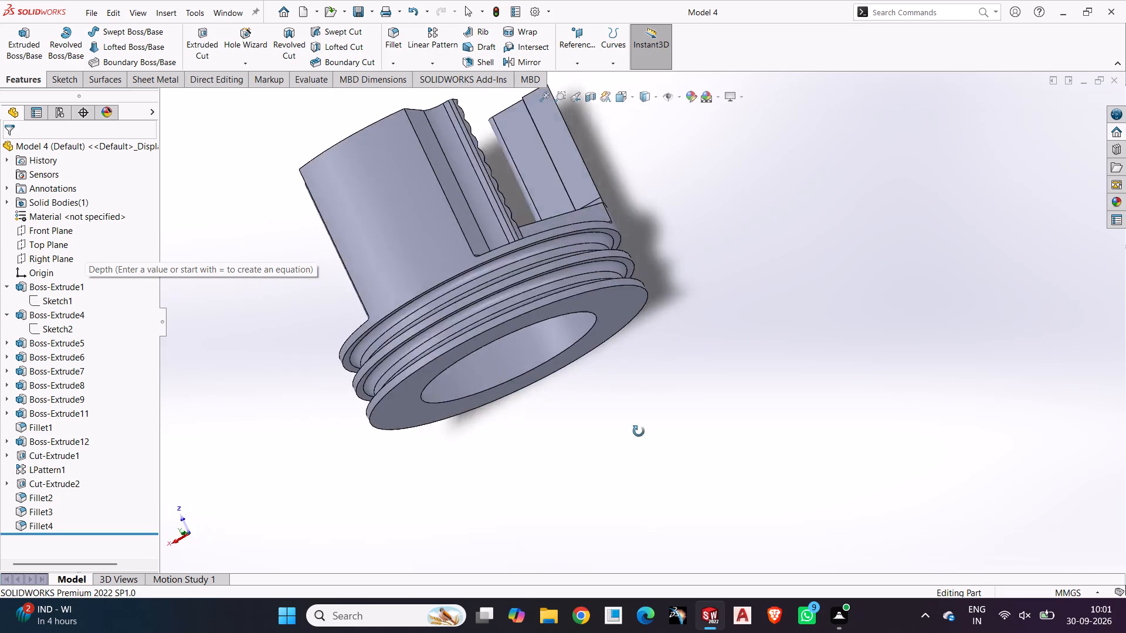
middle_drag(639, 431, 522, 517)
scroll(636, 379, up, 3)
middle_drag(636, 379, 524, 526)
middle_drag(818, 229, 898, 318)
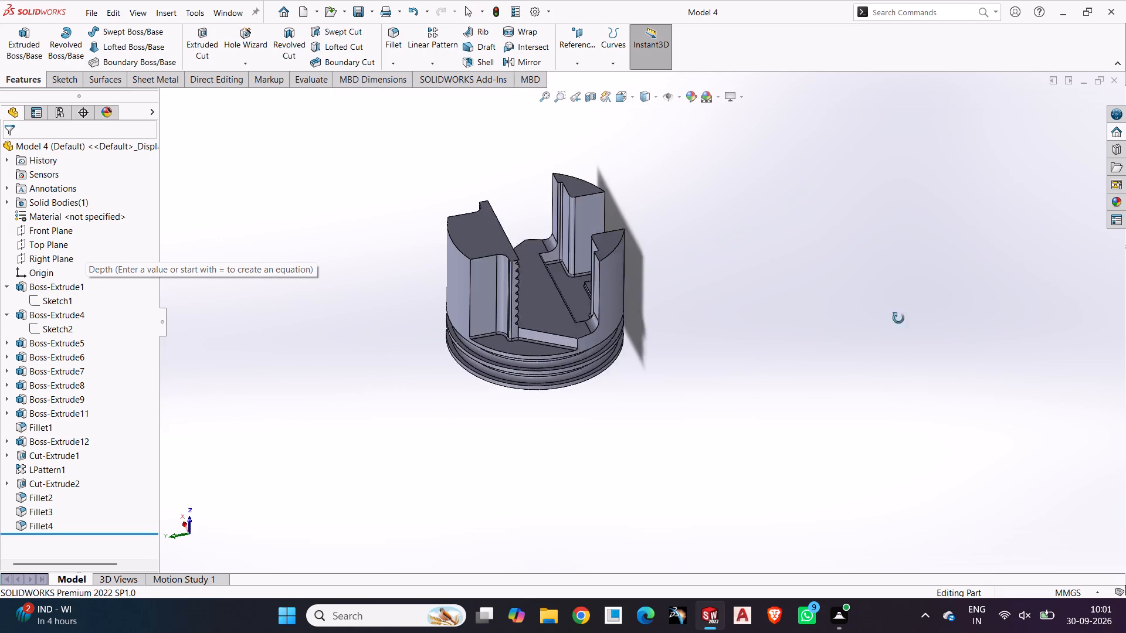
middle_drag(898, 318, 911, 314)
scroll(557, 284, down, 4)
middle_drag(339, 366, 440, 437)
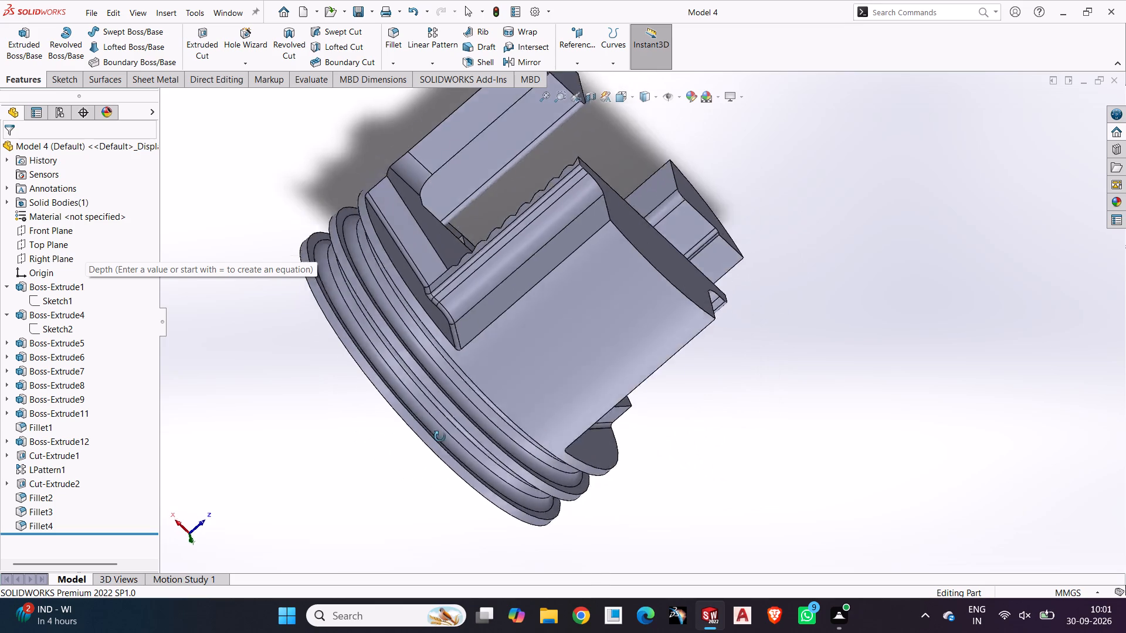
middle_drag(440, 437, 474, 505)
middle_drag(574, 287, 464, 358)
scroll(469, 394, up, 1)
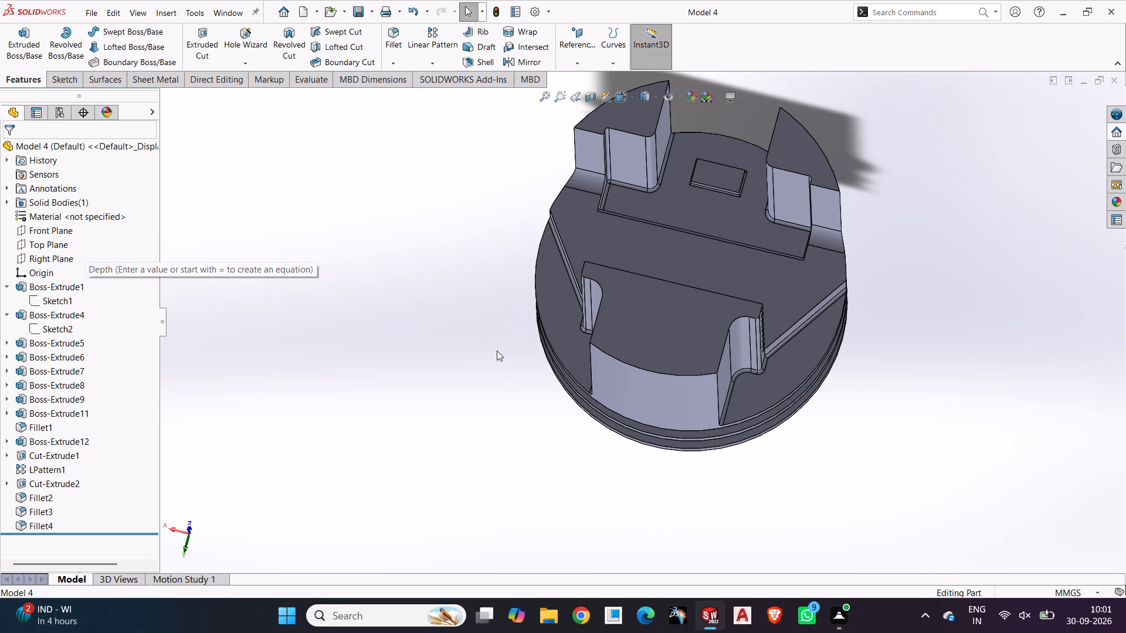
middle_drag(886, 417, 900, 380)
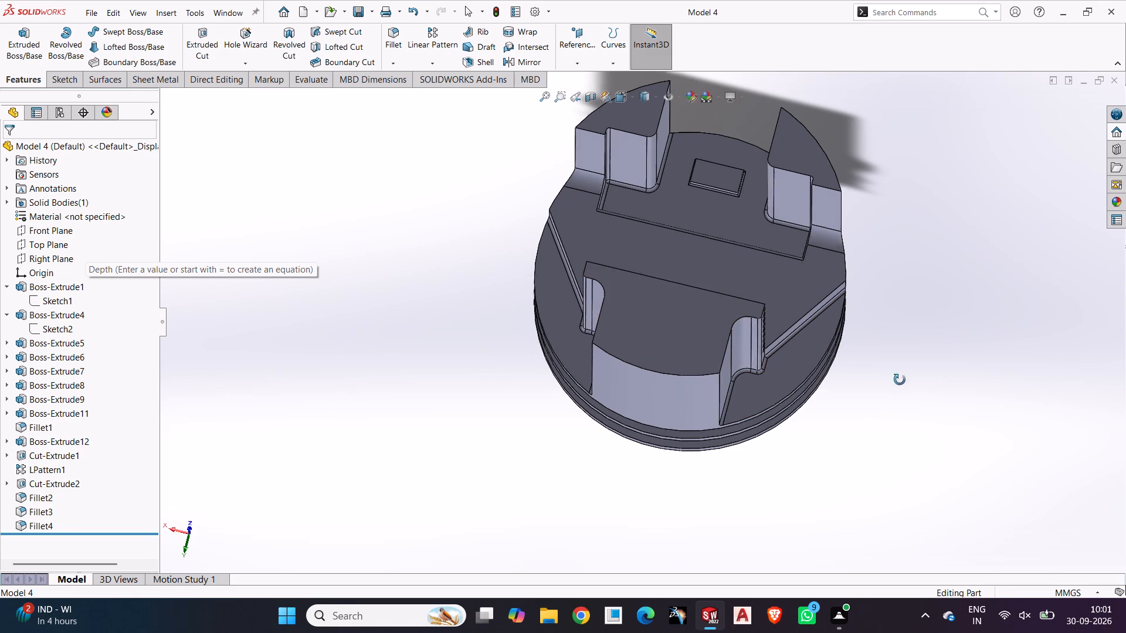
middle_drag(900, 380, 715, 351)
scroll(757, 315, down, 3)
scroll(757, 315, up, 4)
middle_drag(757, 315, 609, 228)
click(842, 414)
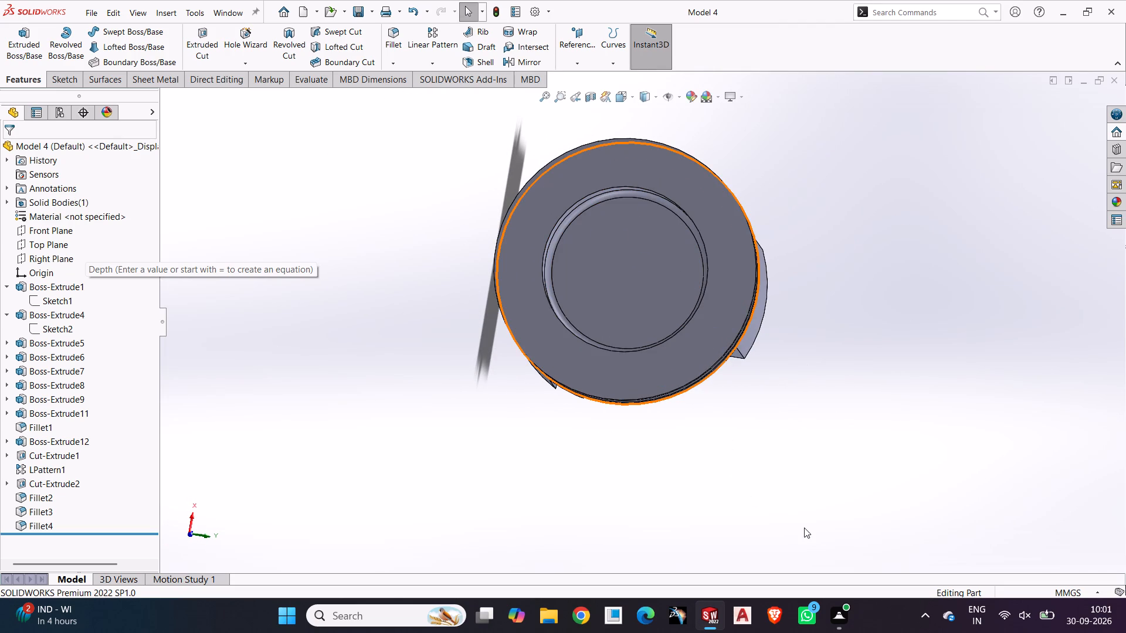
On the flange's annular end face, sketch a circle about 10.6 mm in diameter, about 78 mm directly above the origin.
middle_drag(743, 393, 714, 424)
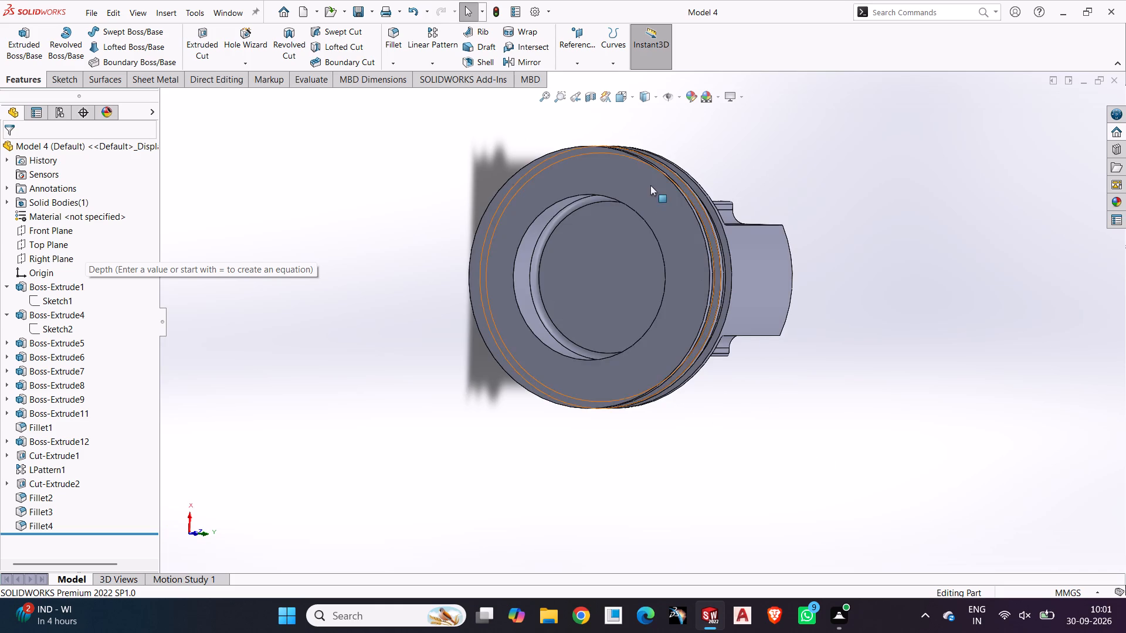
click(650, 185)
click(700, 153)
click(328, 264)
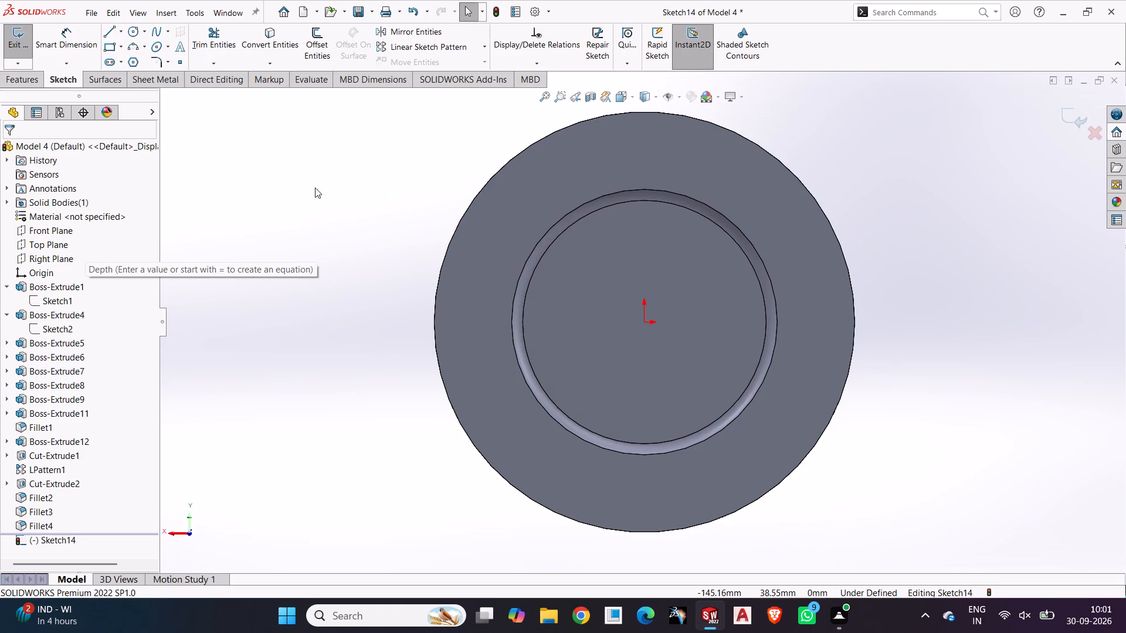
click(128, 29)
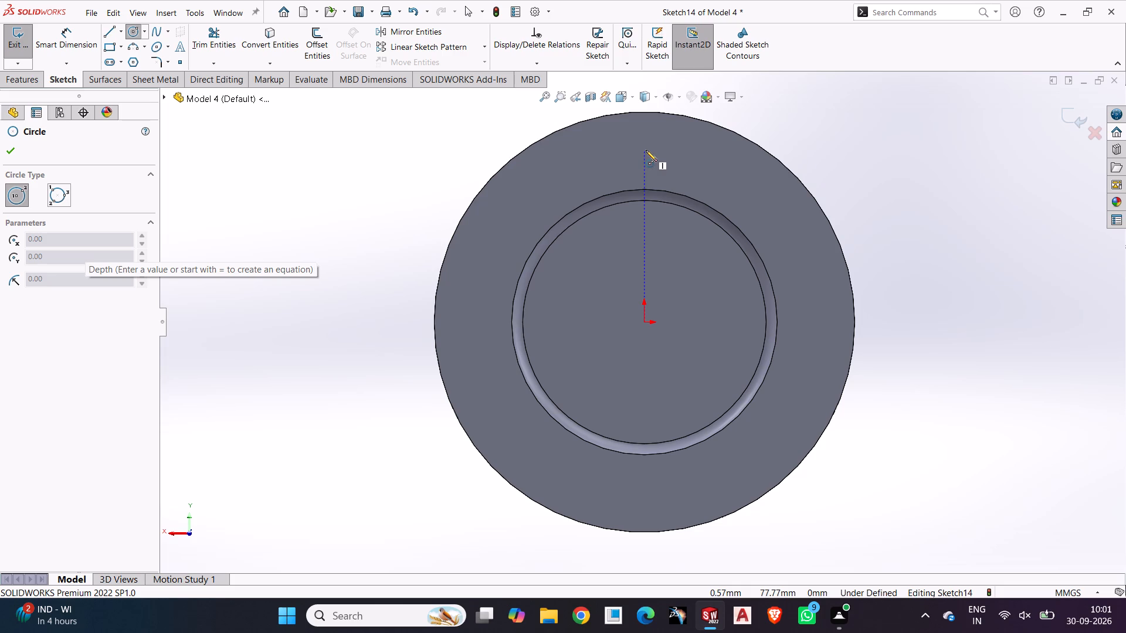
click(646, 150)
click(647, 162)
Dimension the small circle's diameter as 10 mm.
click(88, 44)
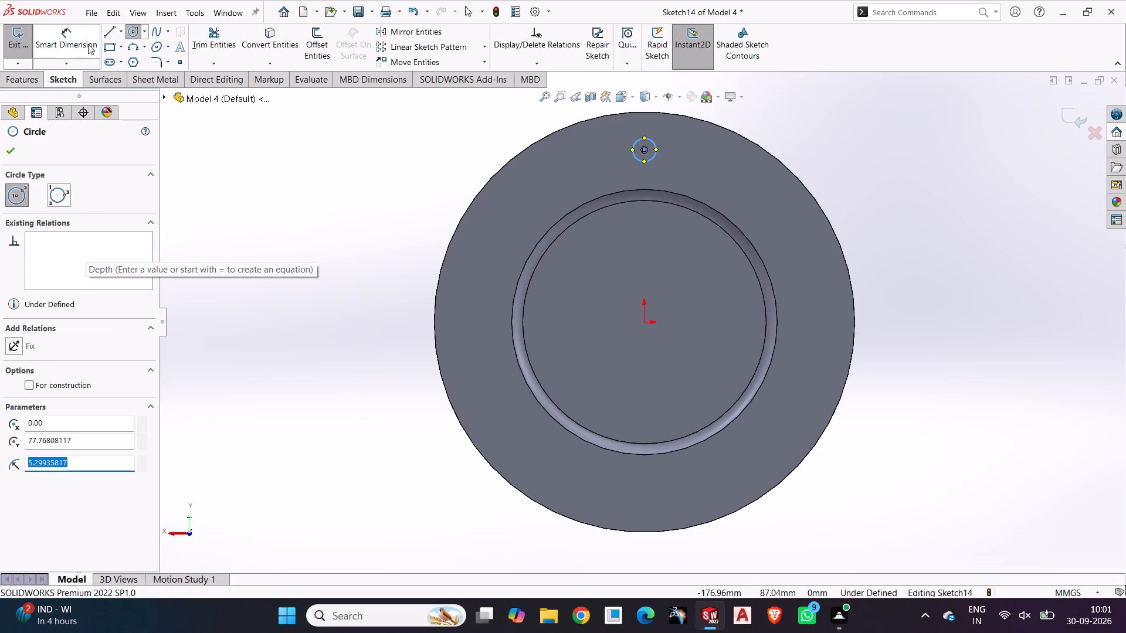
click(643, 158)
click(805, 139)
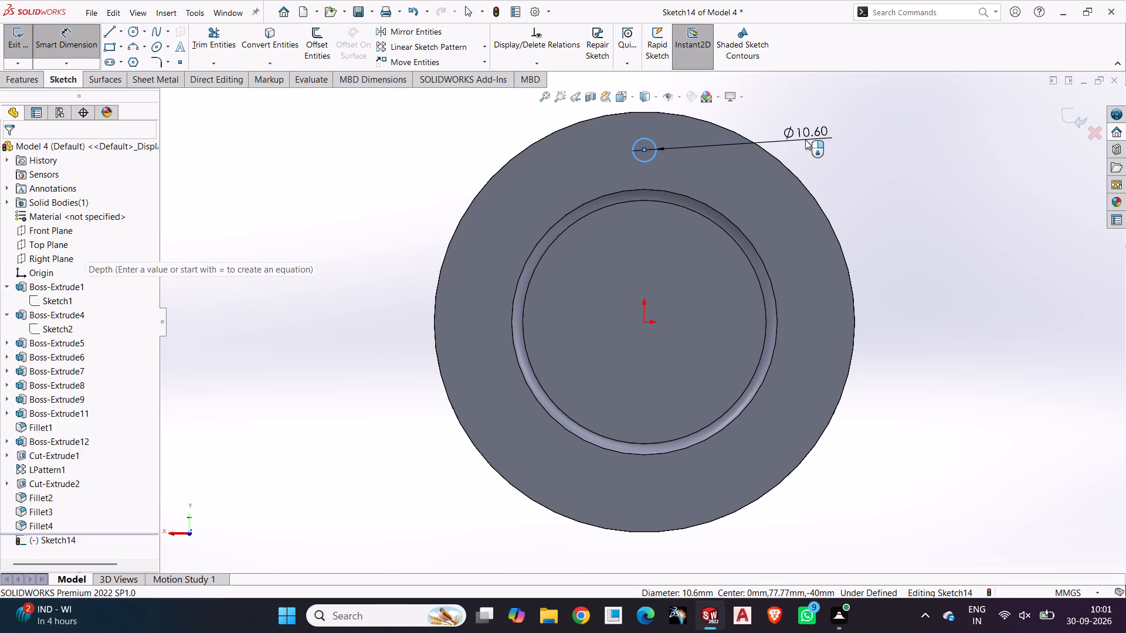
text(10)
key(Return)
click(900, 222)
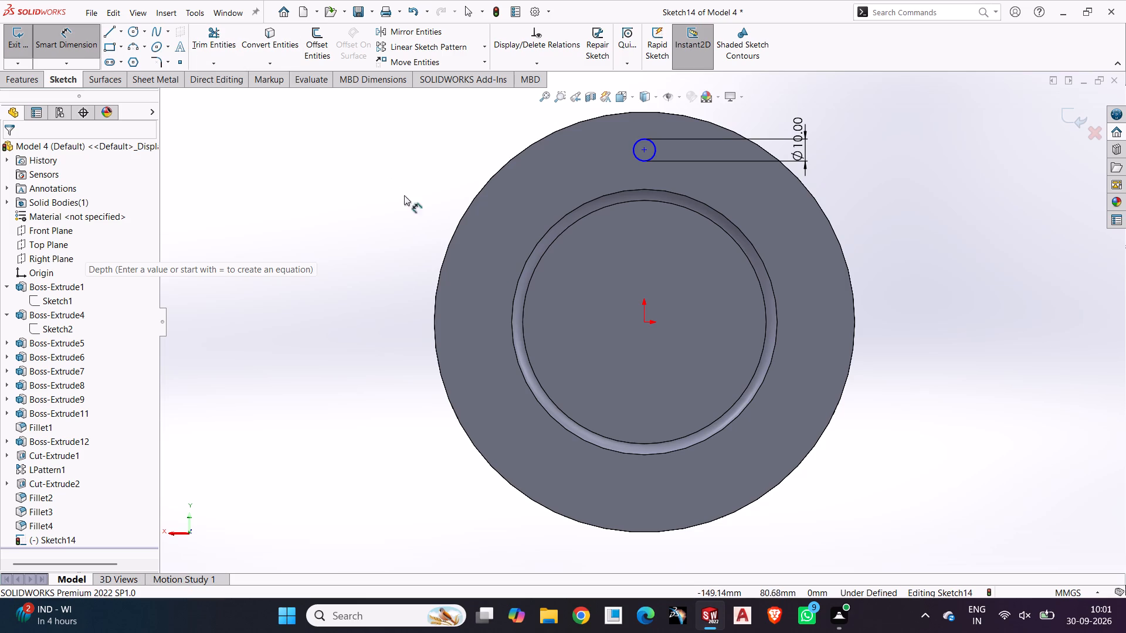
Dimension the distance between the origin and the small circle's centre as 80 mm.
click(644, 324)
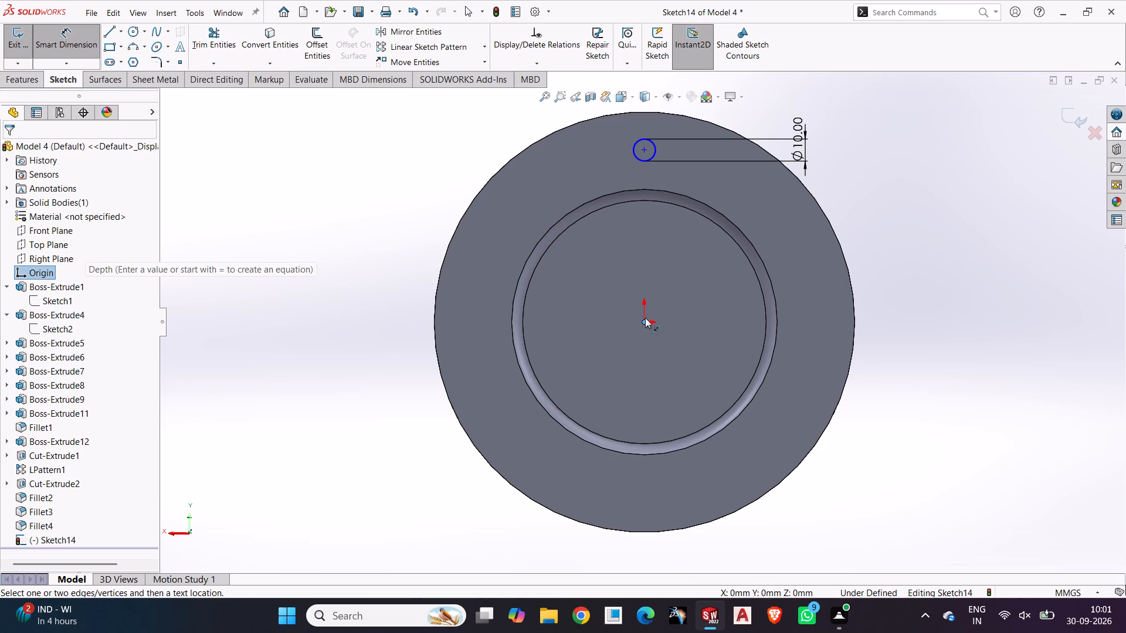
click(643, 151)
click(882, 229)
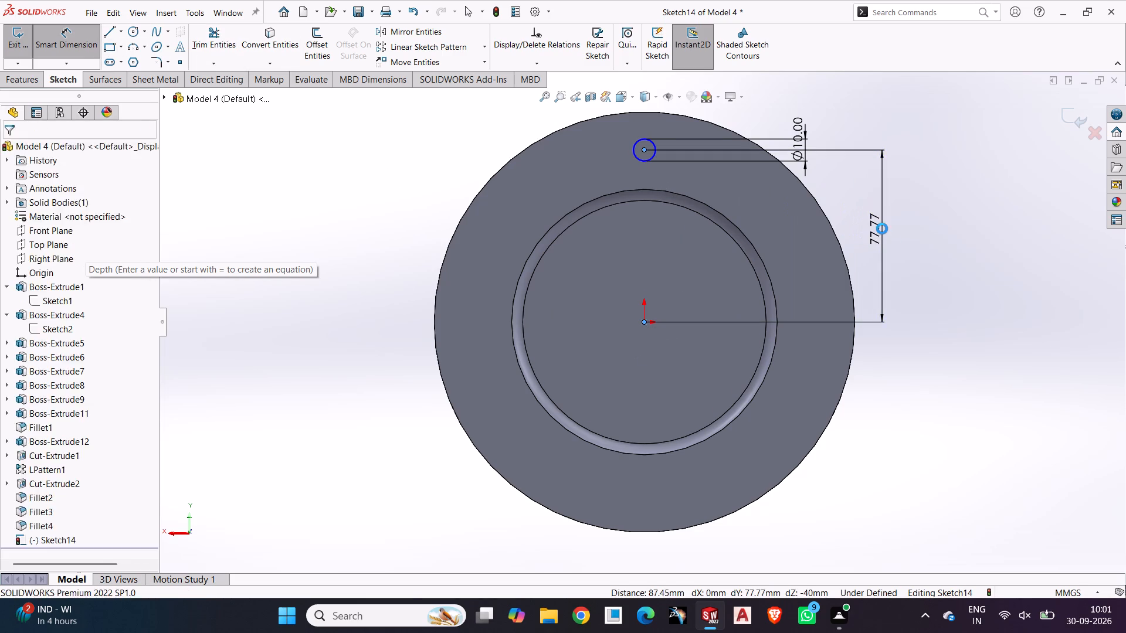
text(80)
key(Return)
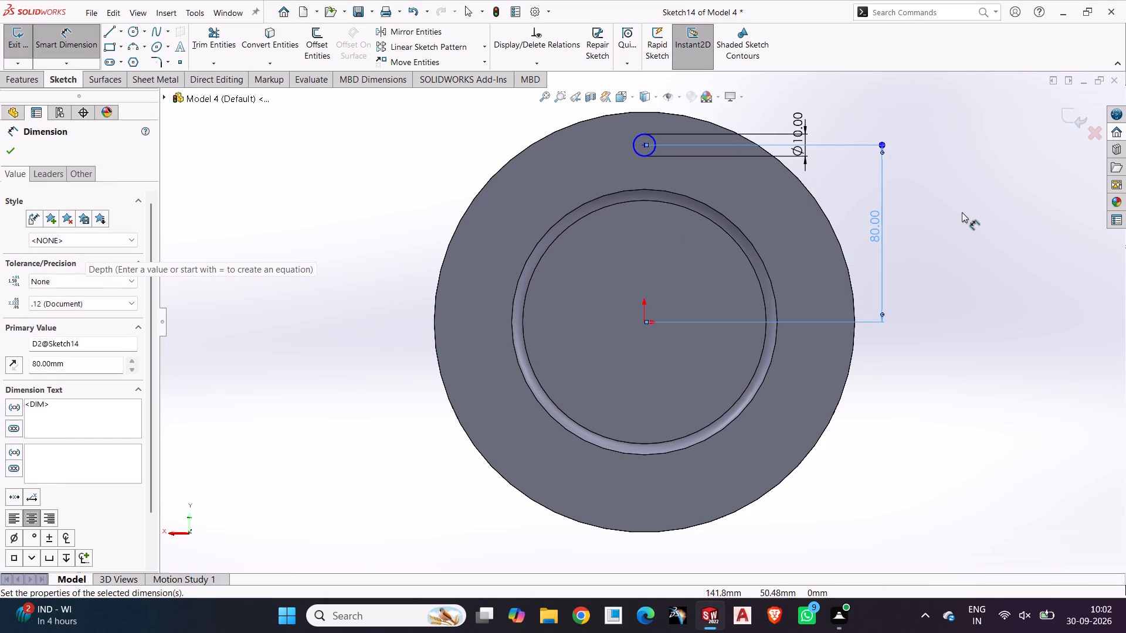
click(962, 212)
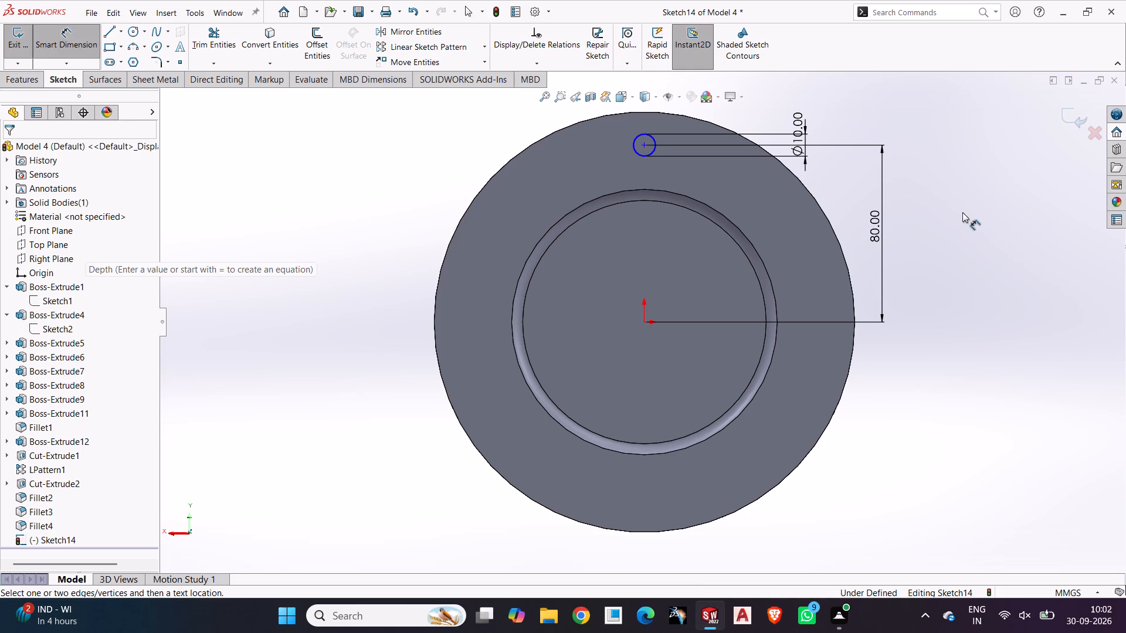
key(Escape)
key(Escape)
Add a vertical relation between the small circle's centre and the origin.
click(644, 145)
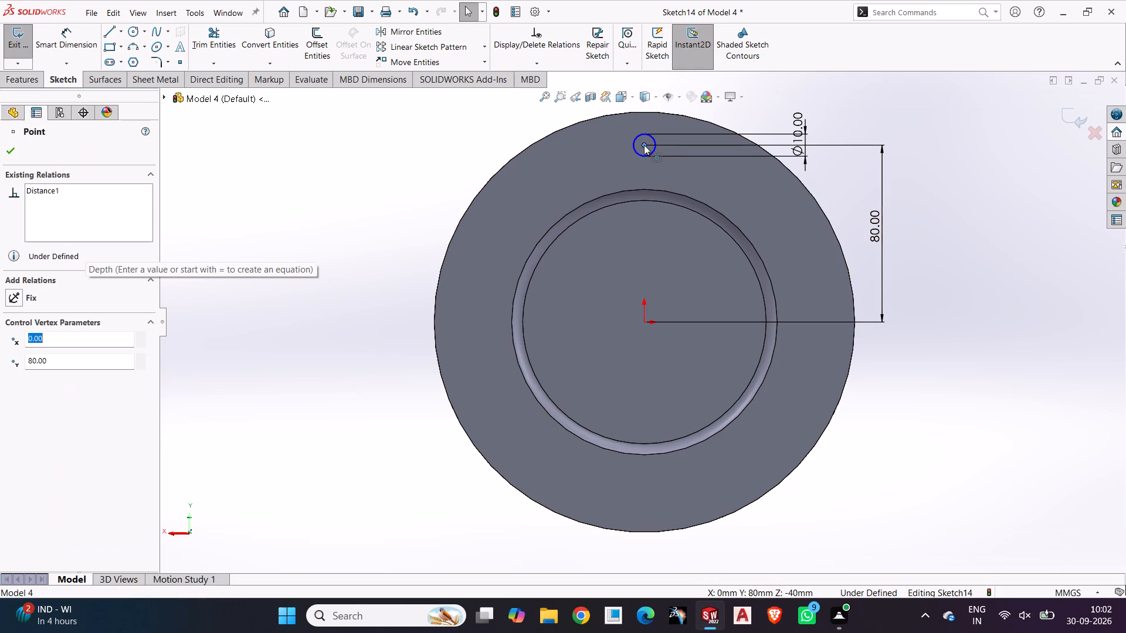
ctrl+click(645, 320)
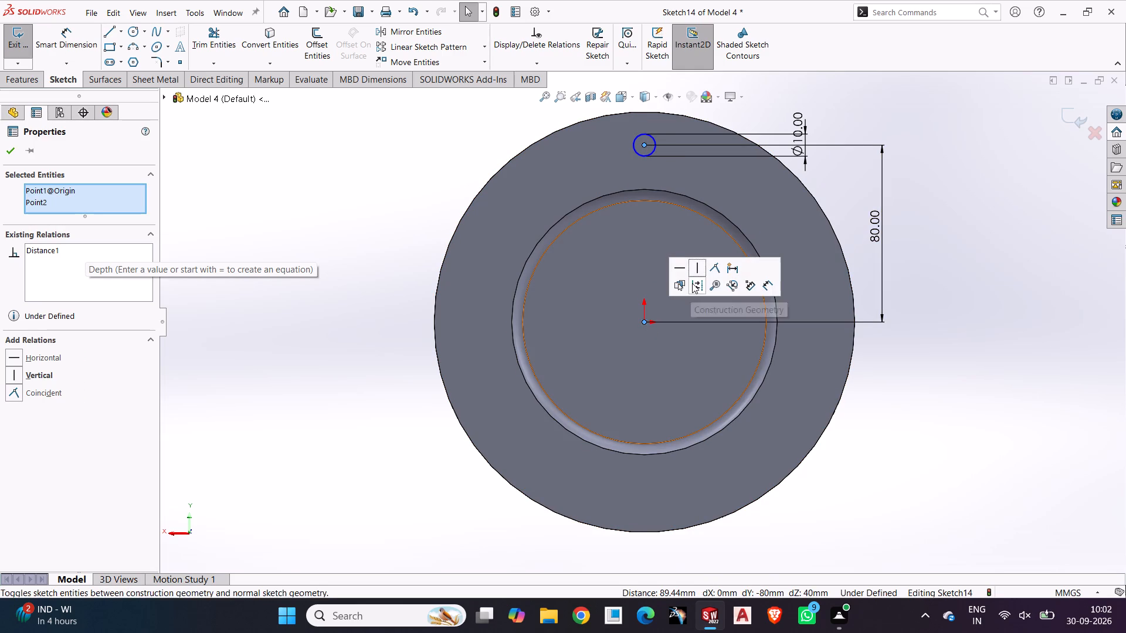
click(697, 264)
click(307, 183)
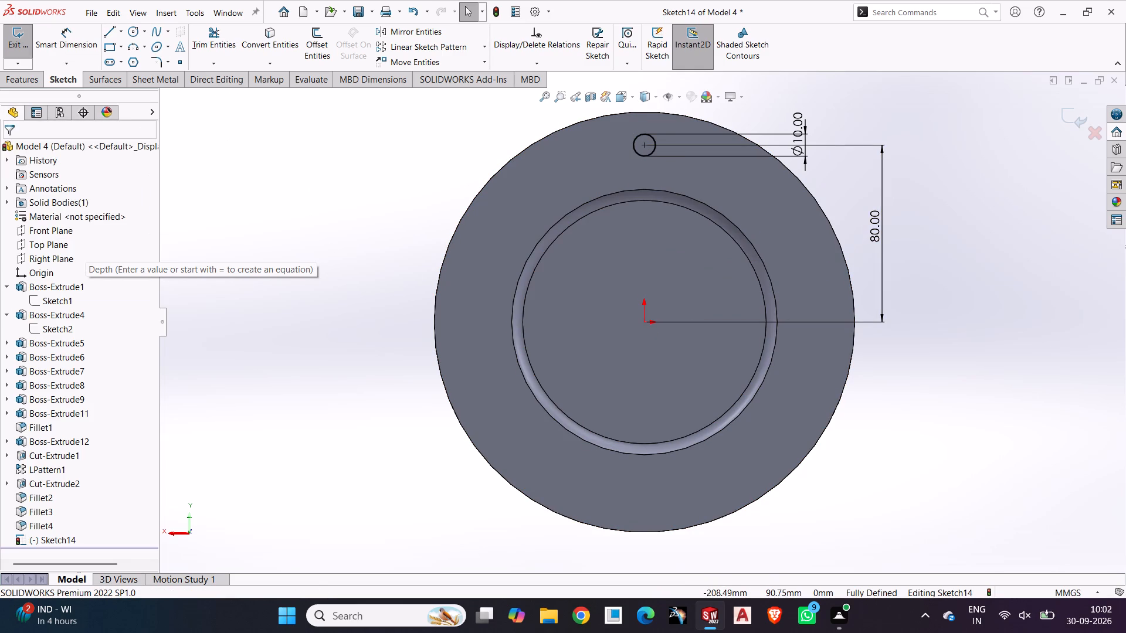
Cut-extrude the 10 mm circle 5 mm blind into the flange's end face.
click(19, 90)
click(23, 79)
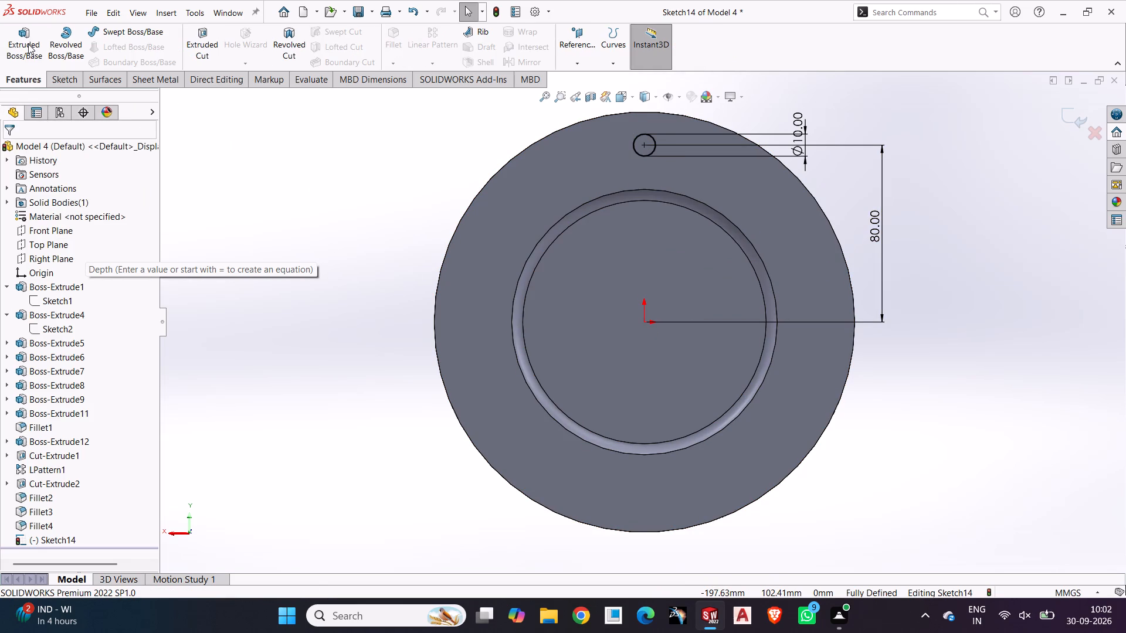
click(194, 46)
middle_drag(273, 158, 372, 212)
triple_click(144, 287)
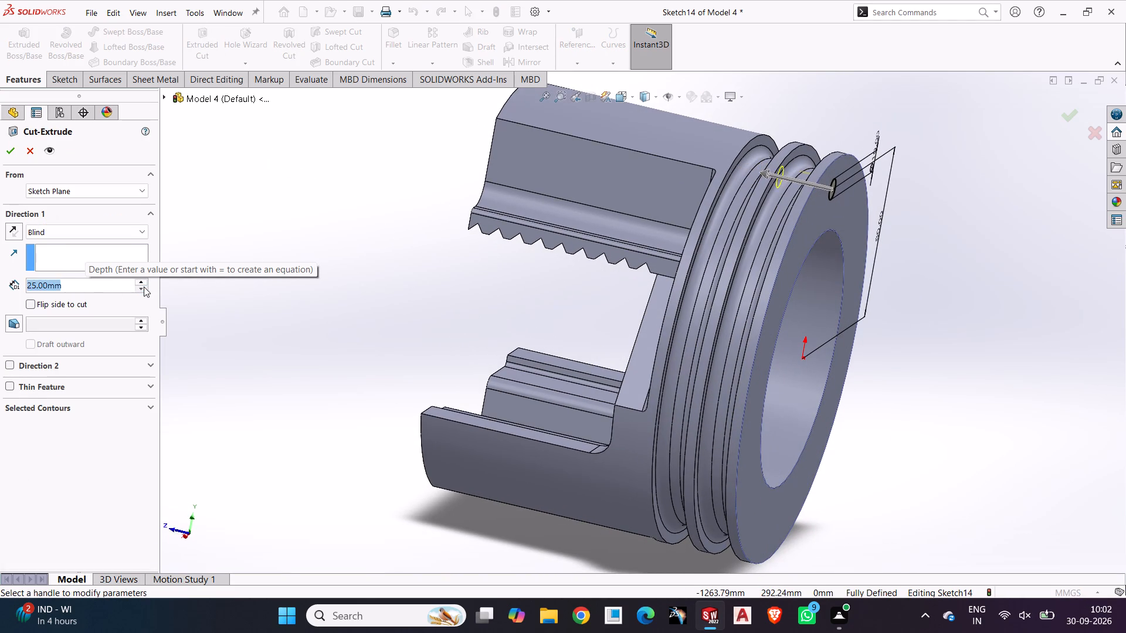
click(3, 152)
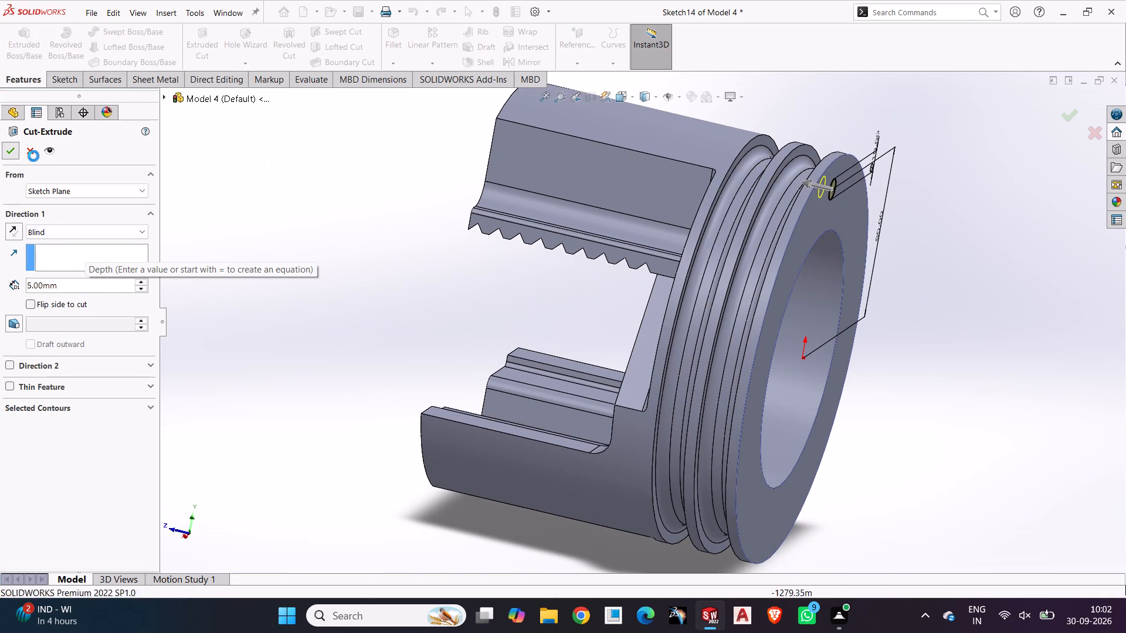
click(369, 216)
middle_drag(382, 236, 415, 268)
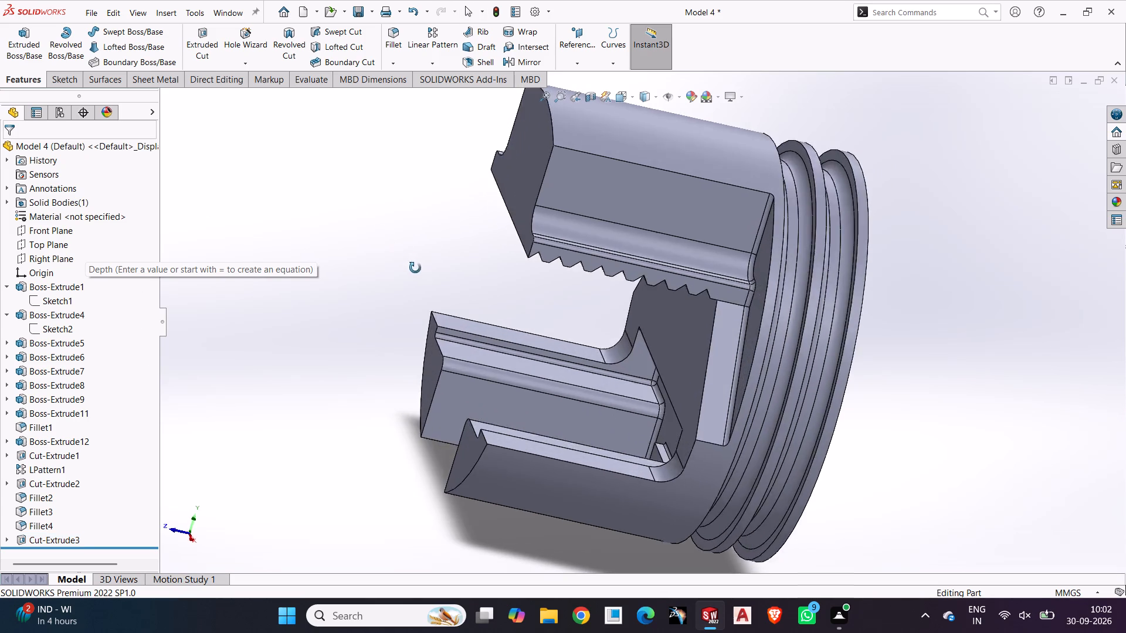
middle_drag(415, 268, 315, 234)
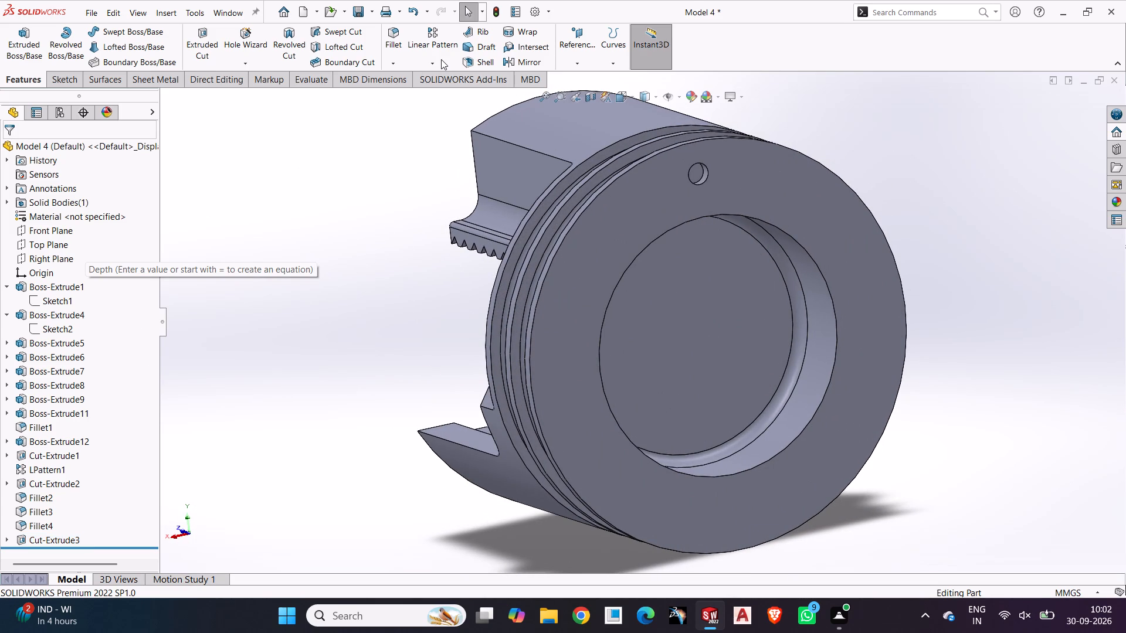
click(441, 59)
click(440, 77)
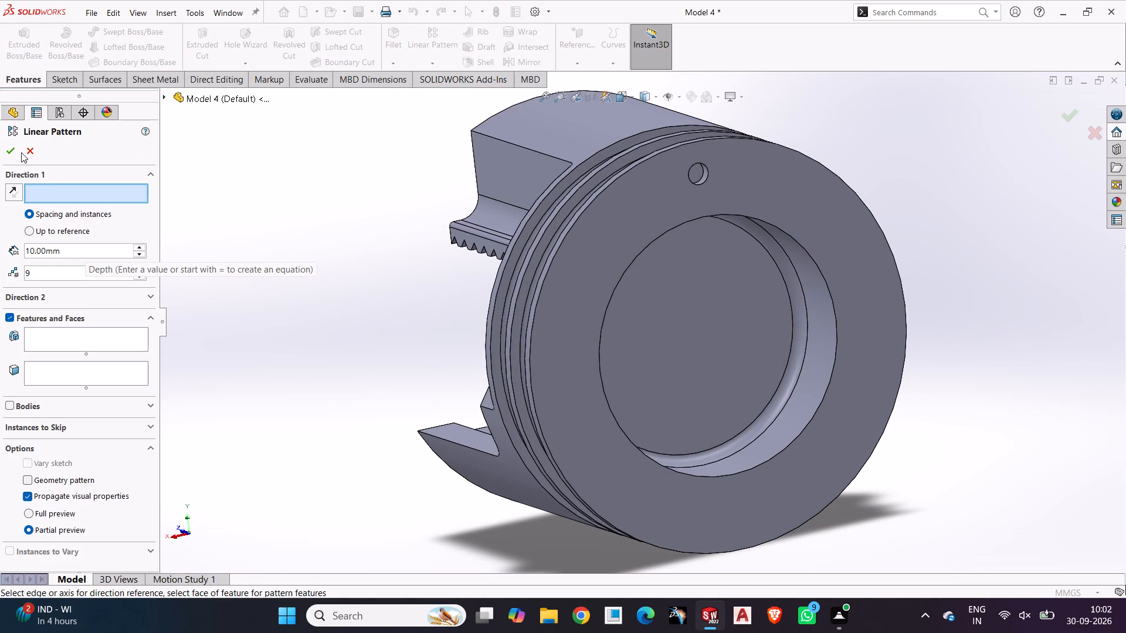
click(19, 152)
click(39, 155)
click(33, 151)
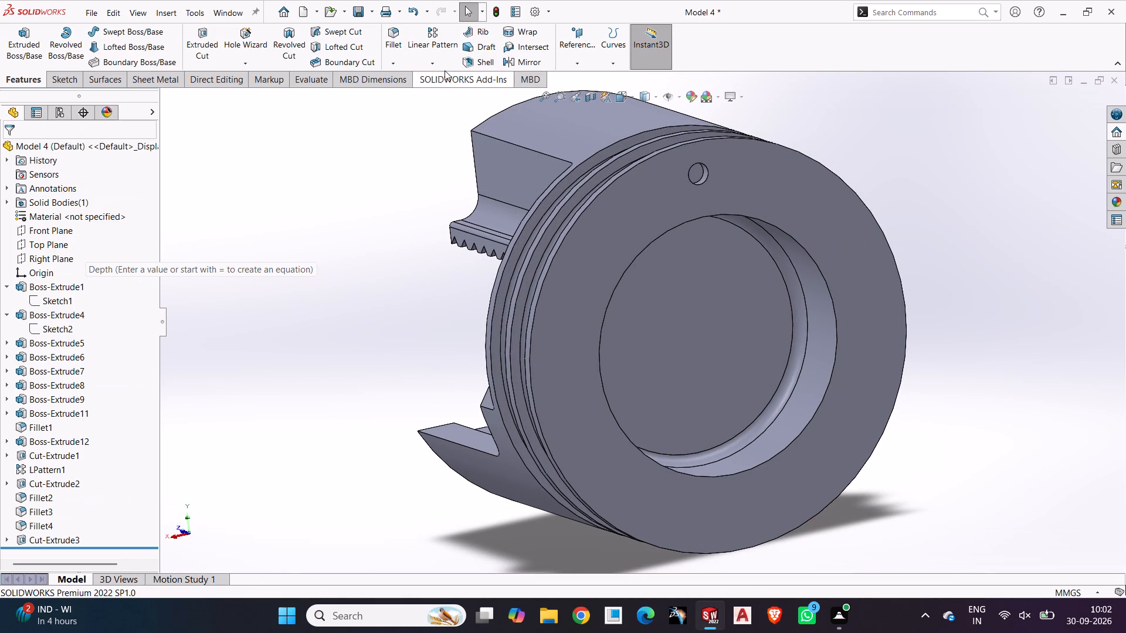
Create a circular pattern of the 10 mm hole cut around the flange's outer edge, with 10 instances equally spaced over 360 degrees.
click(442, 64)
click(442, 90)
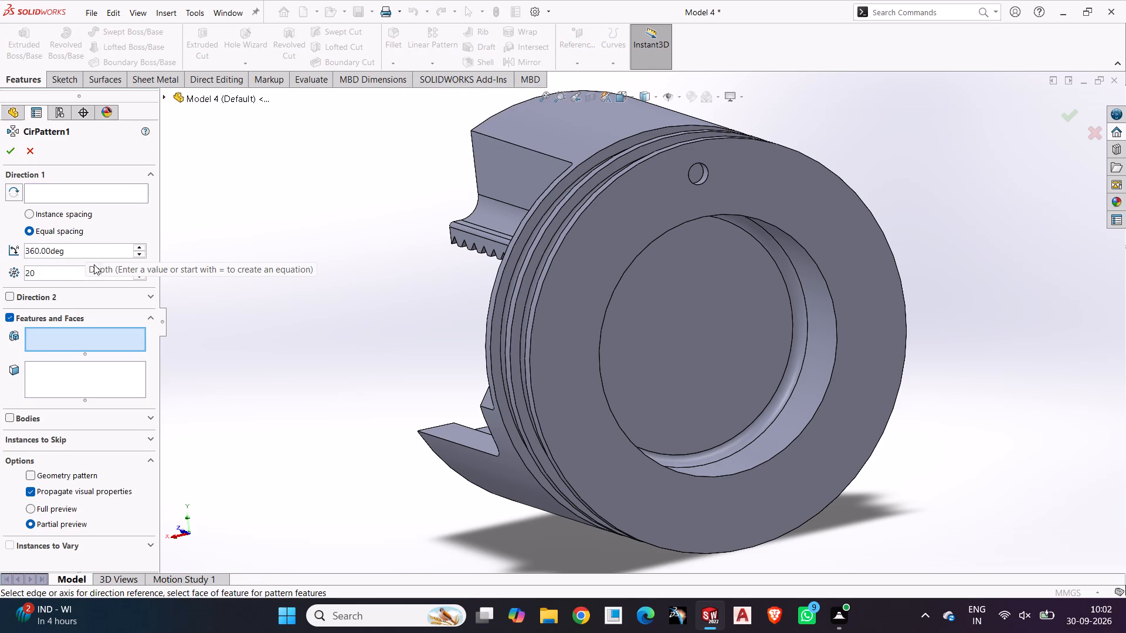
click(117, 186)
click(826, 167)
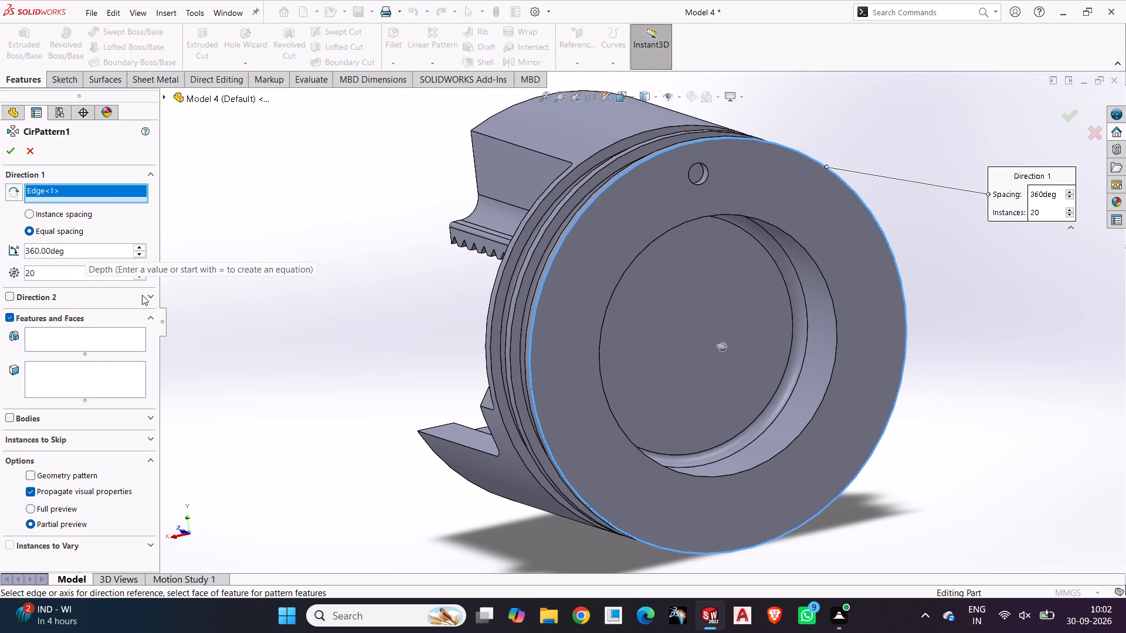
triple_click(137, 277)
double_click(137, 277)
click(95, 337)
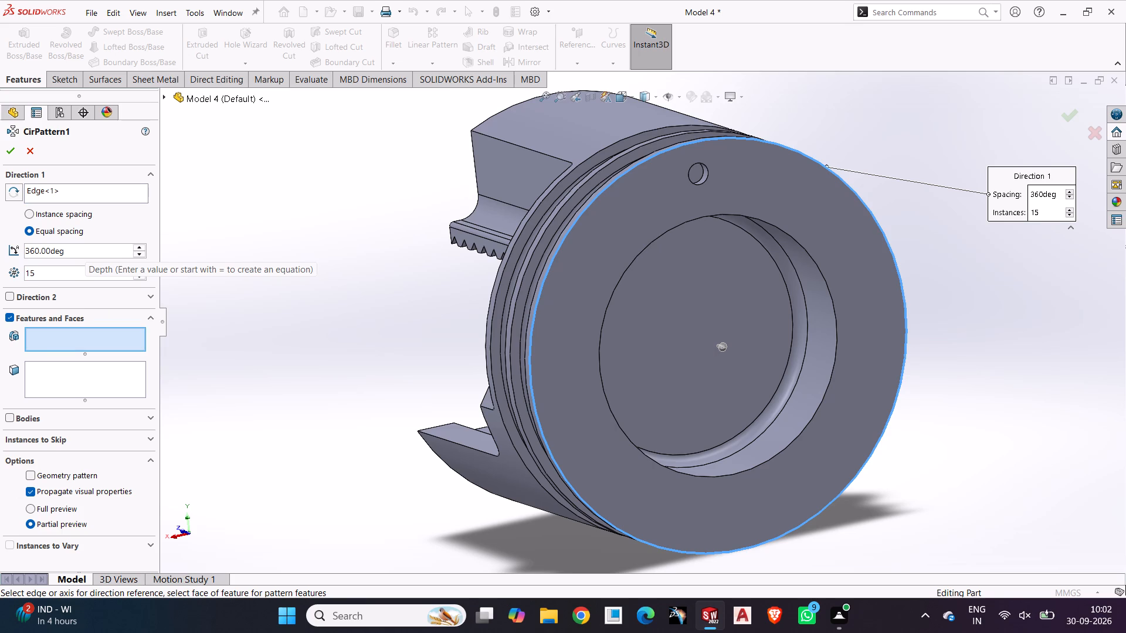
click(164, 99)
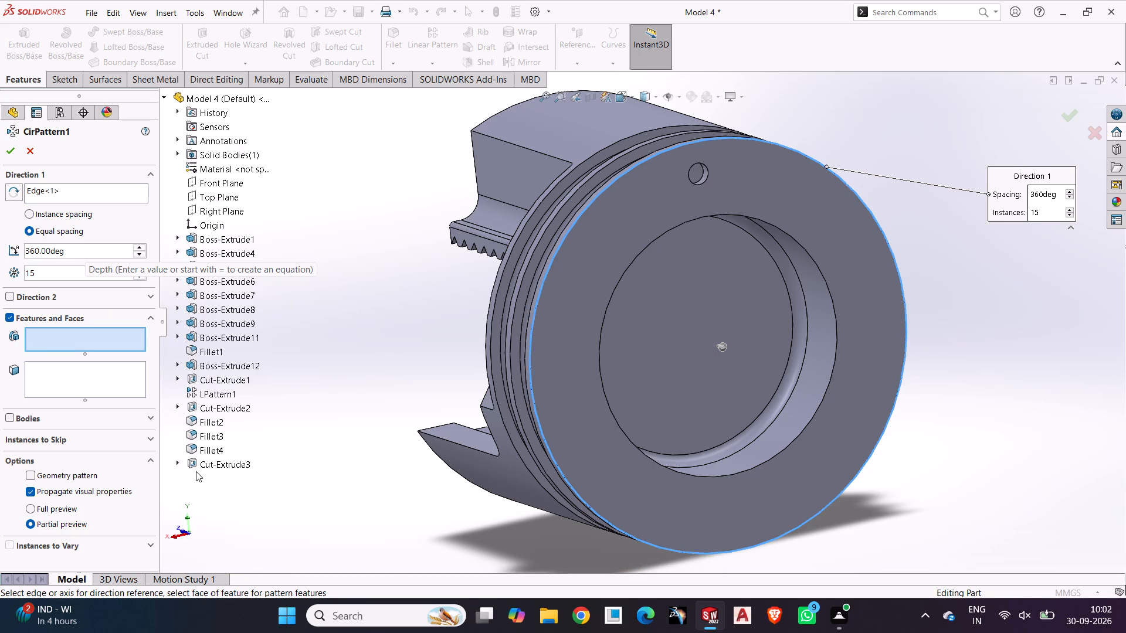
click(199, 466)
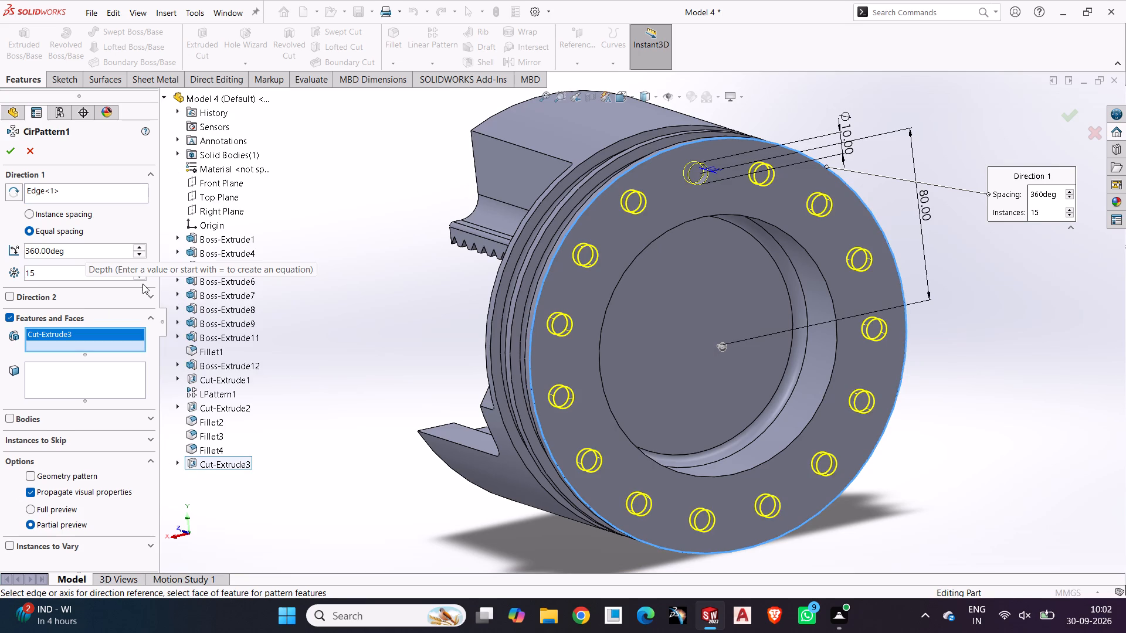
triple_click(139, 278)
click(139, 278)
click(139, 278)
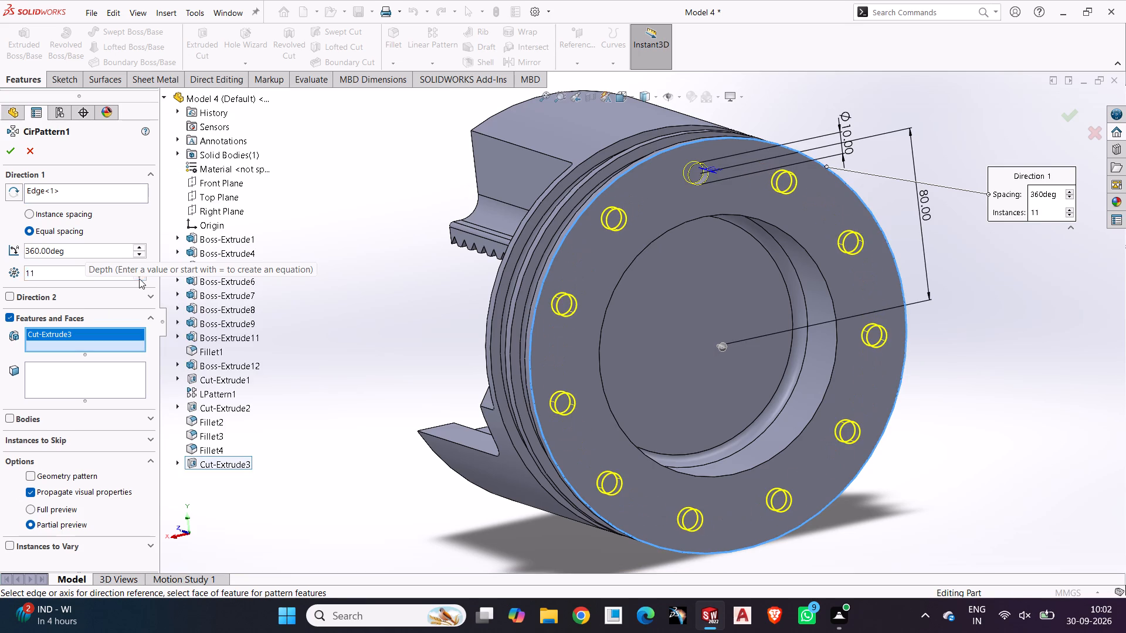
click(2, 148)
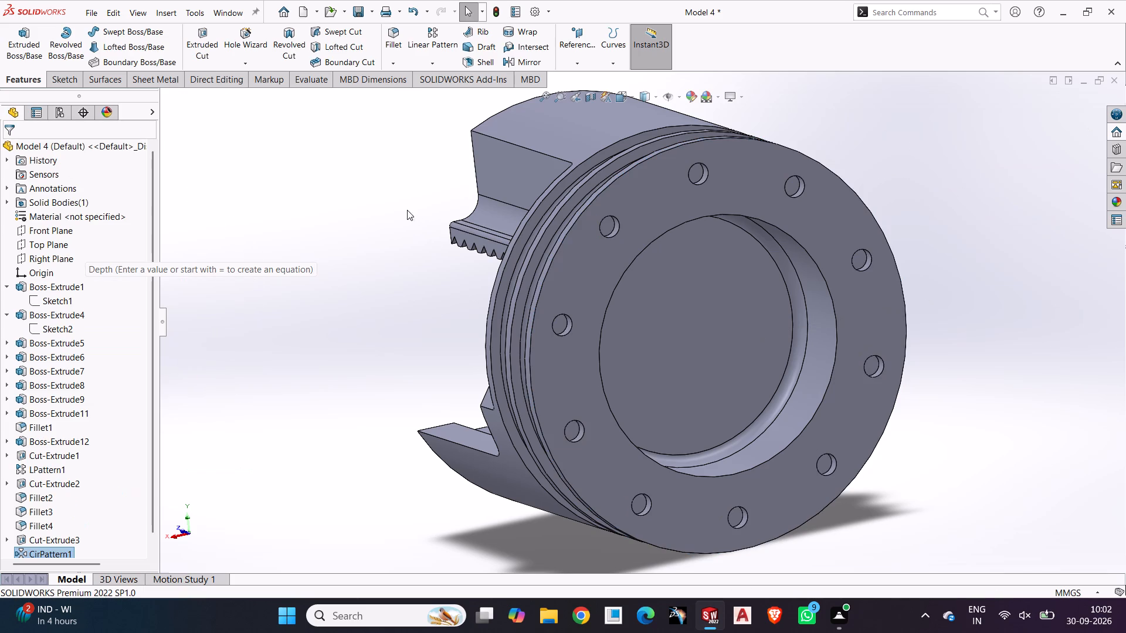
click(403, 209)
middle_drag(392, 287, 827, 385)
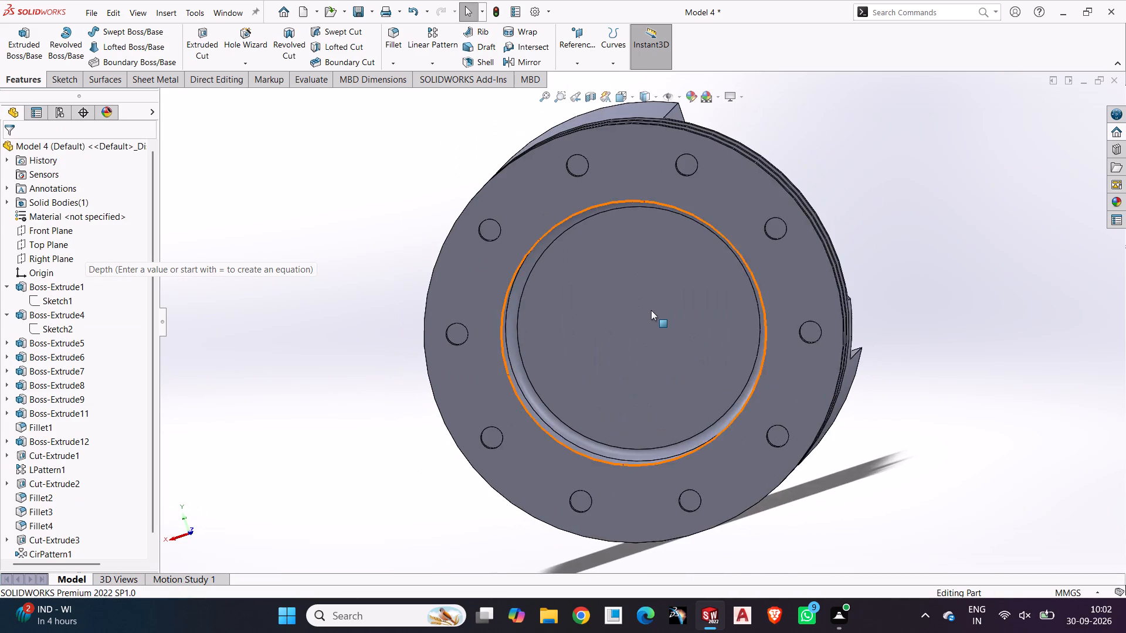
Save the Model 4 part with the patterned flange holes.
scroll(651, 310, down, 2)
scroll(653, 310, up, 2)
middle_drag(653, 310, 633, 246)
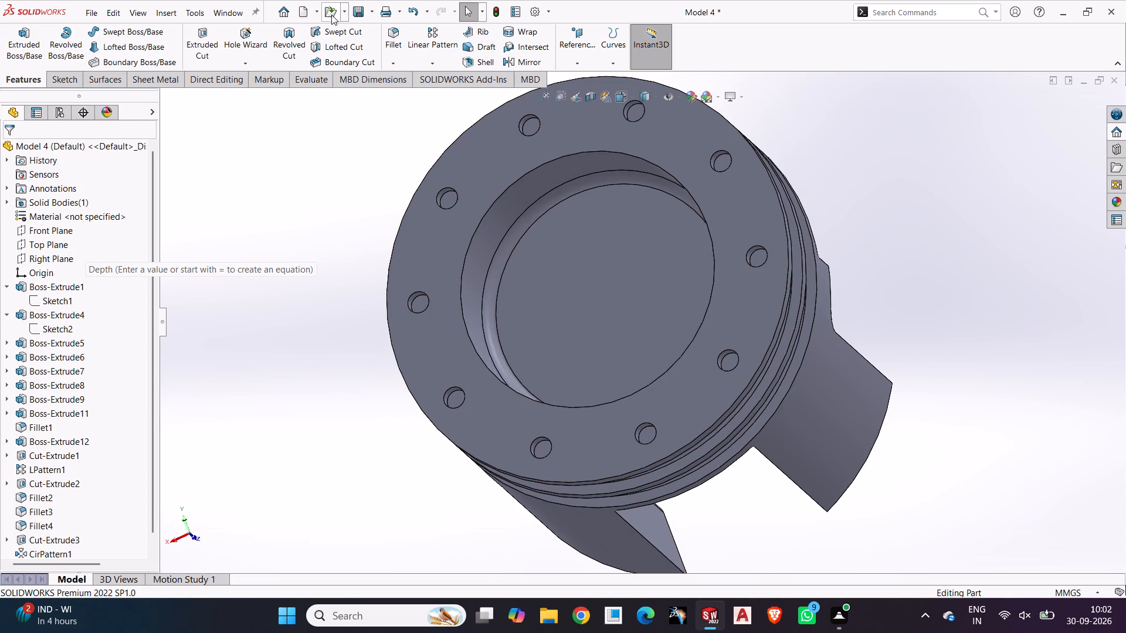
click(356, 11)
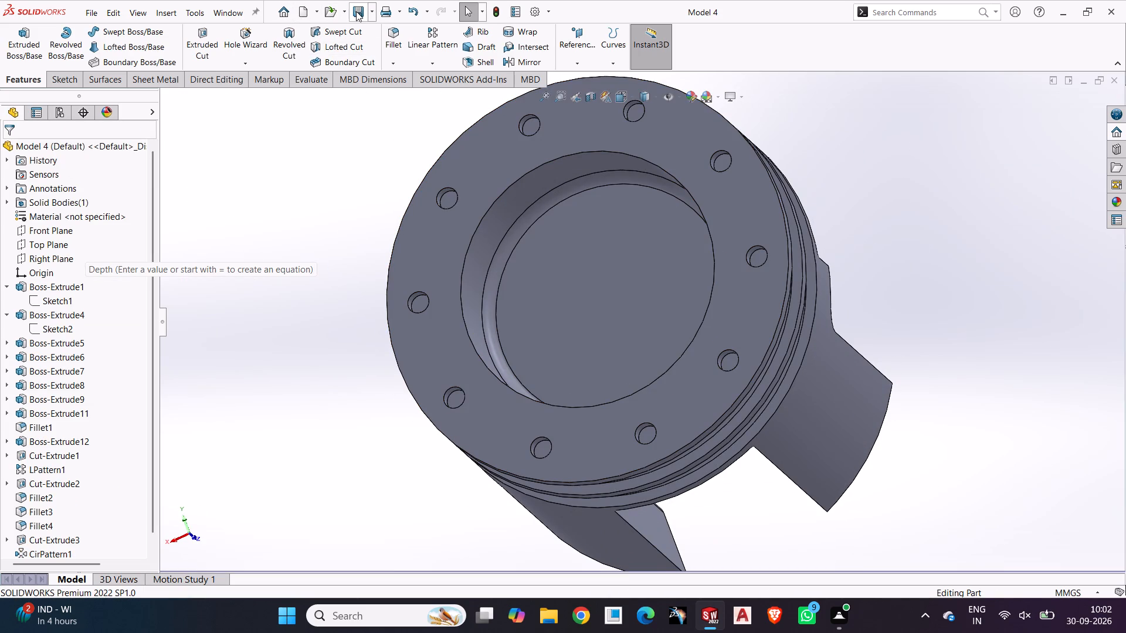
click(356, 11)
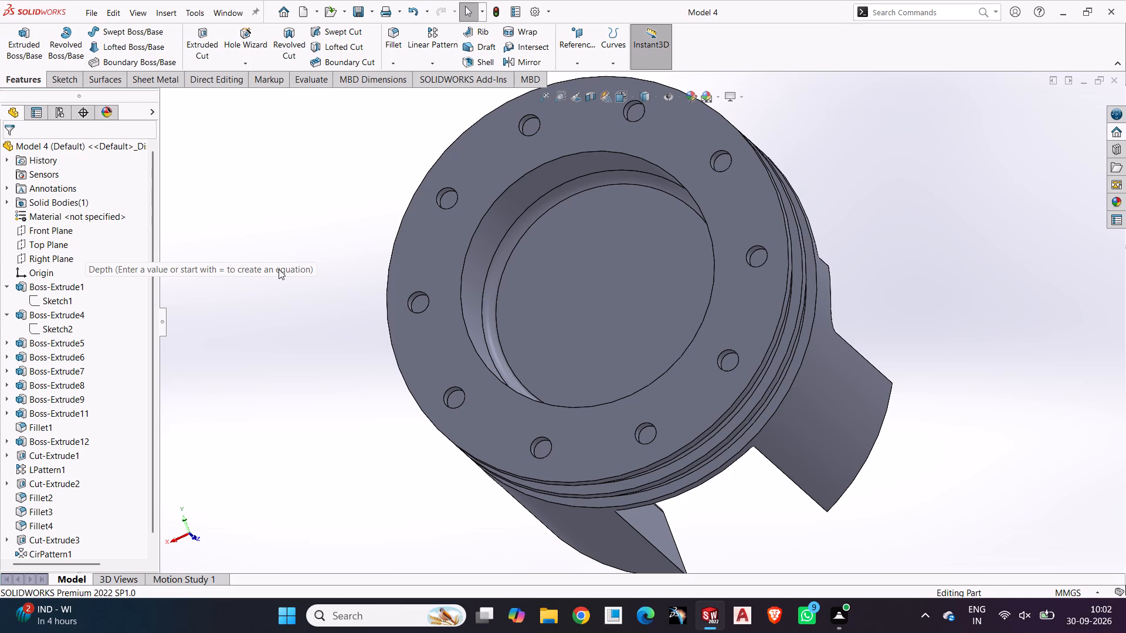
middle_drag(317, 336, 327, 387)
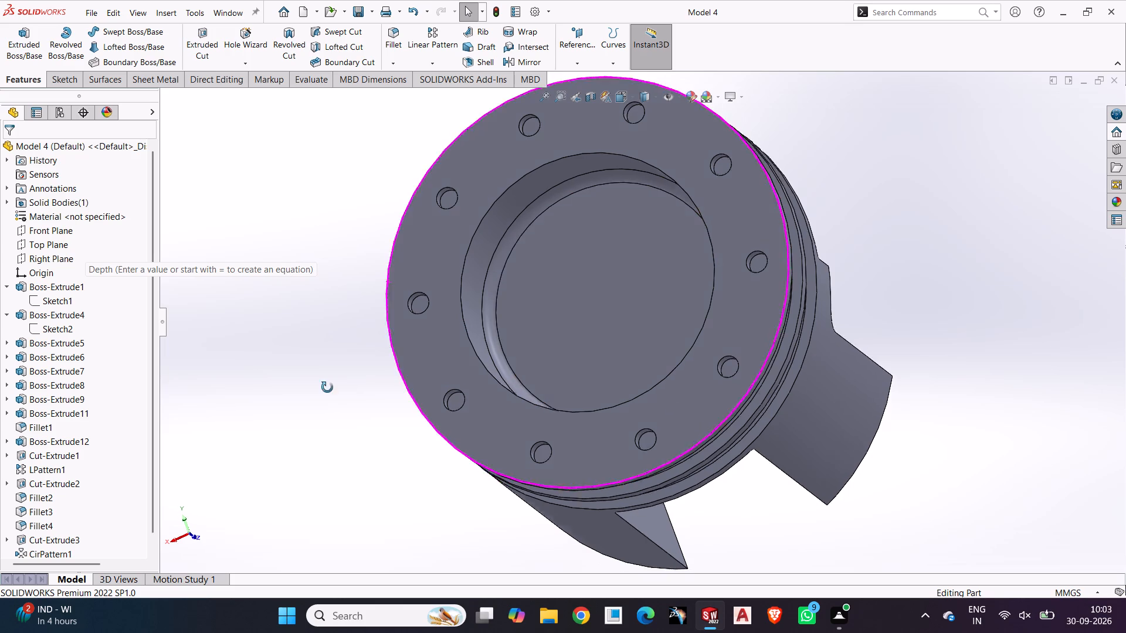
middle_drag(327, 387, 381, 336)
scroll(381, 344, up, 1)
scroll(377, 295, up, 3)
middle_drag(377, 295, 306, 263)
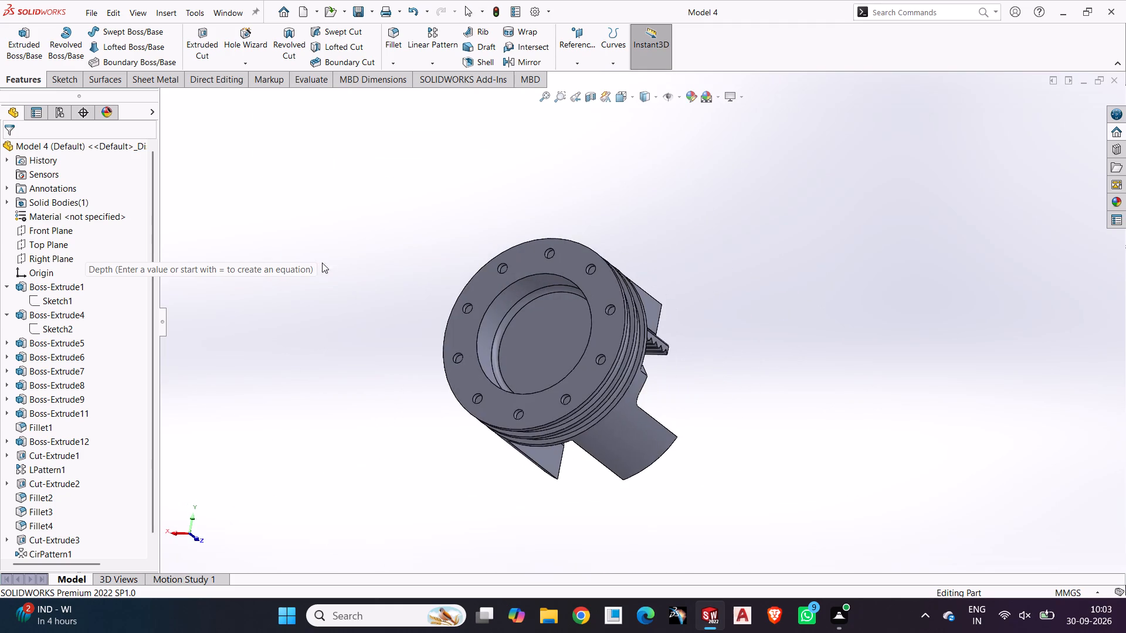
scroll(453, 317, down, 4)
scroll(462, 331, up, 2)
click(359, 9)
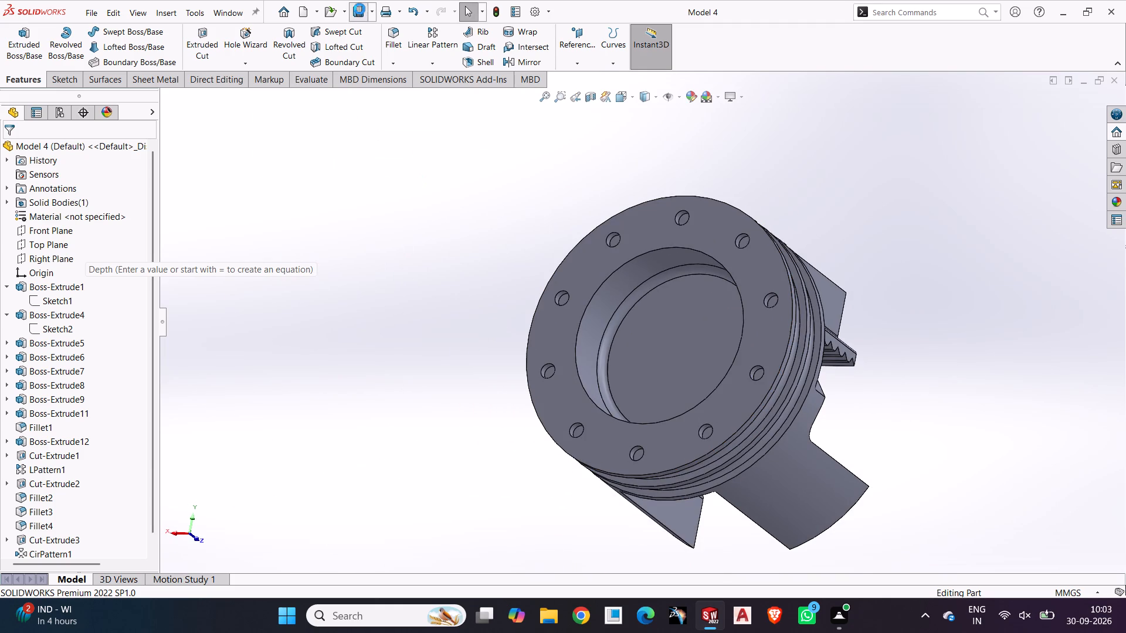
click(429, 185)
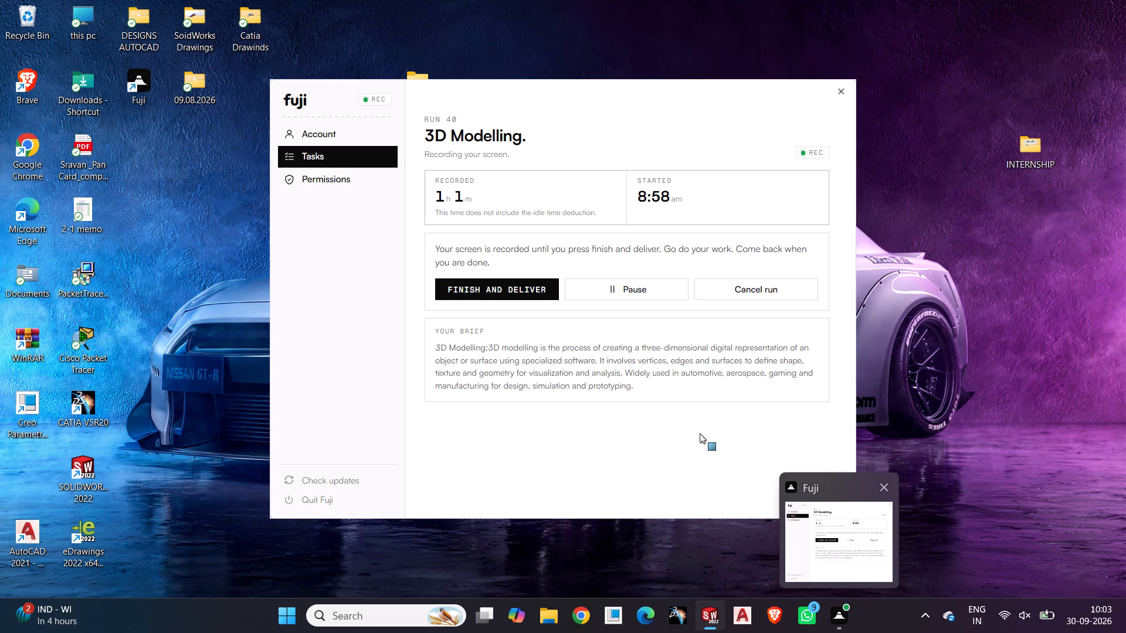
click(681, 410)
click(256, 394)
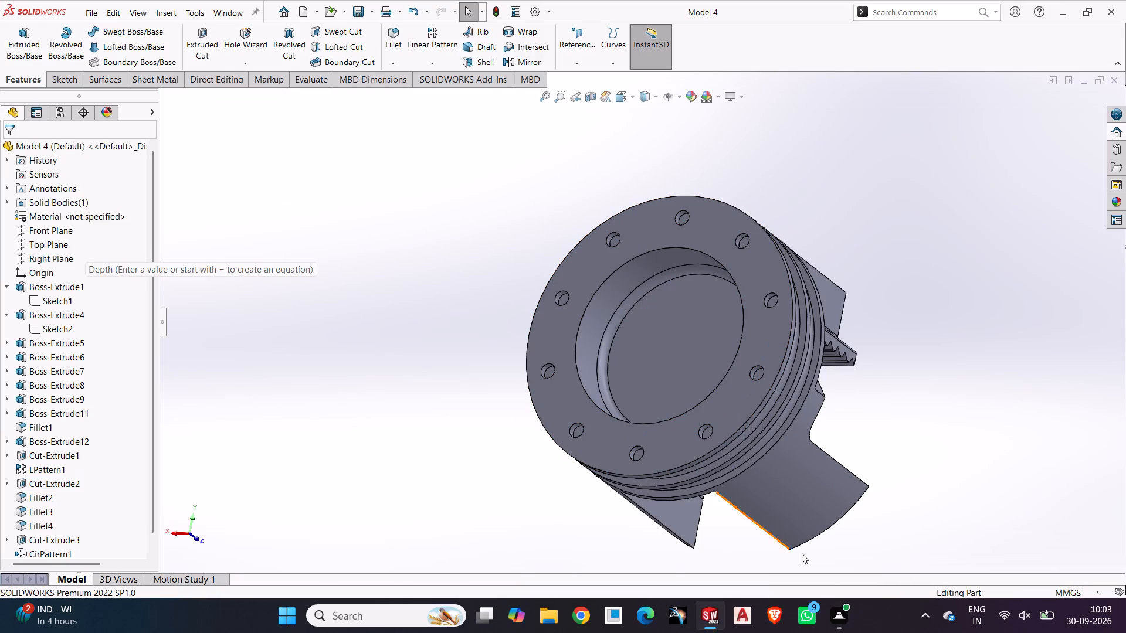